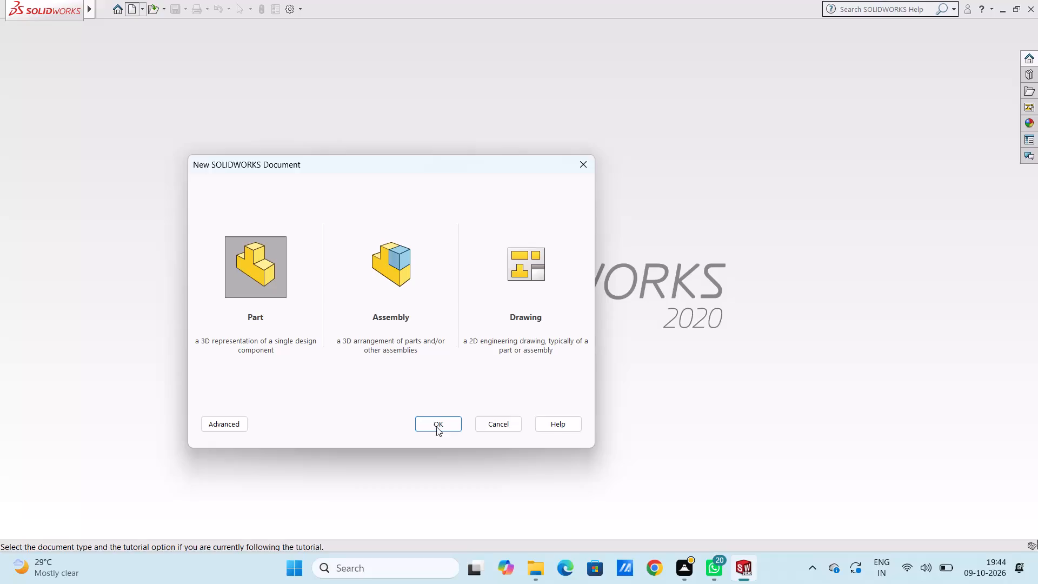
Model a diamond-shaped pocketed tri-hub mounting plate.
Create a new part document.
left_click(436, 418)
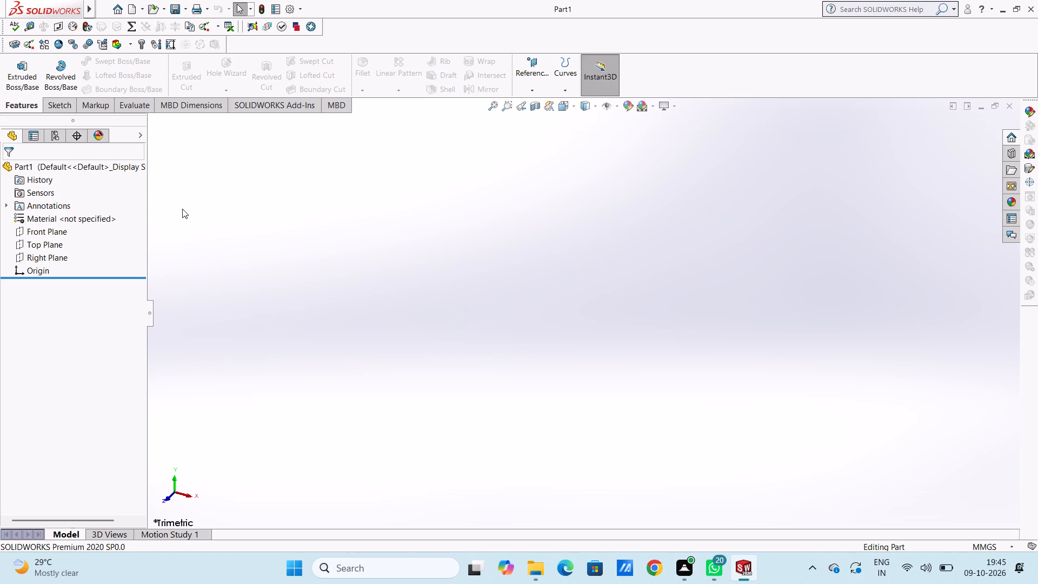
Start a sketch on the Top Plane.
left_click(55, 244)
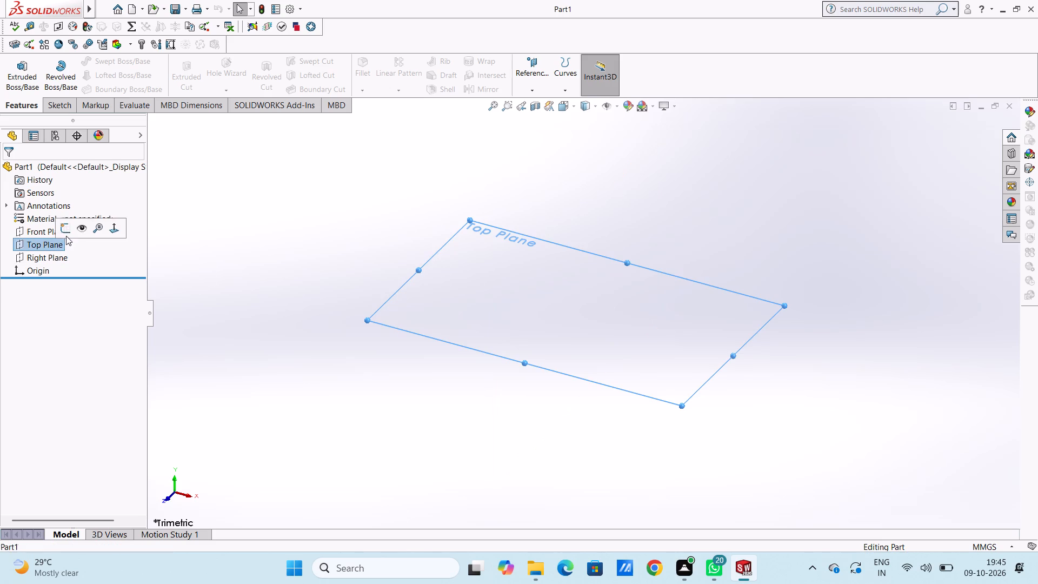
left_click(68, 229)
left_click(224, 244)
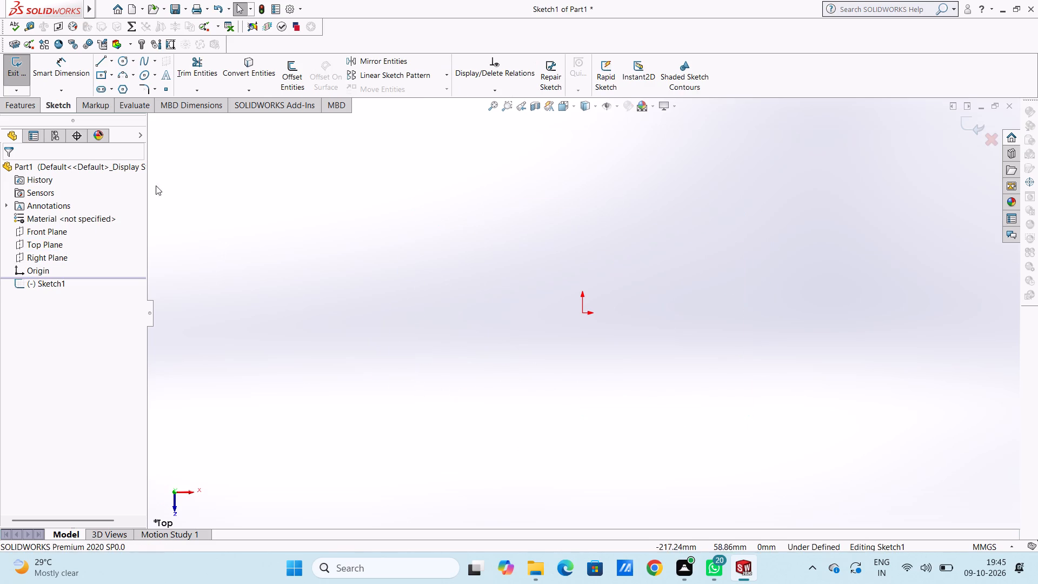
Sketch two concentric circles centred on the origin, the outer about 28.5 mm in radius and the inner with a 10 mm radius.
left_click(124, 61)
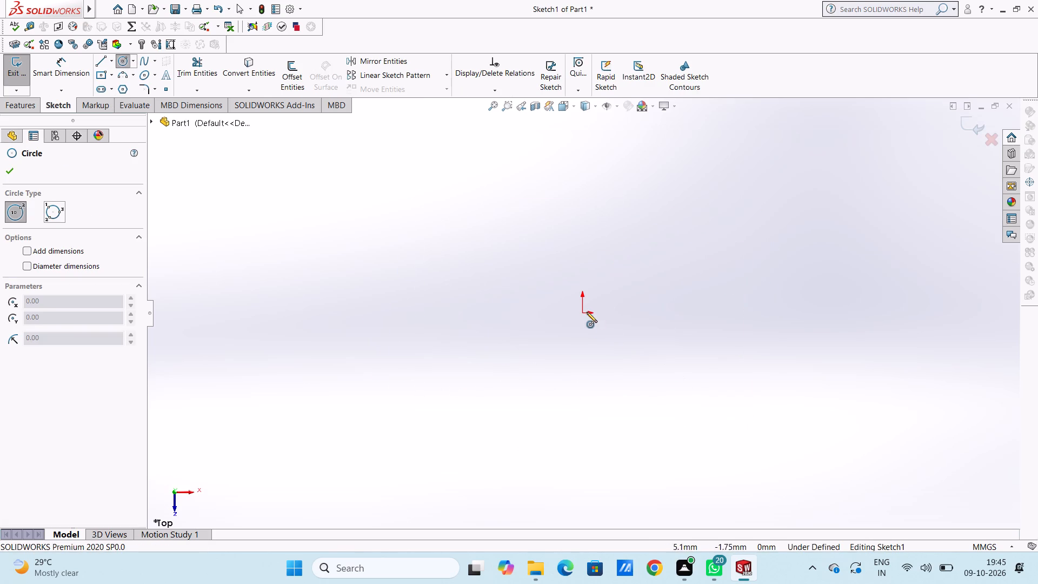
left_click(581, 311)
left_click(614, 356)
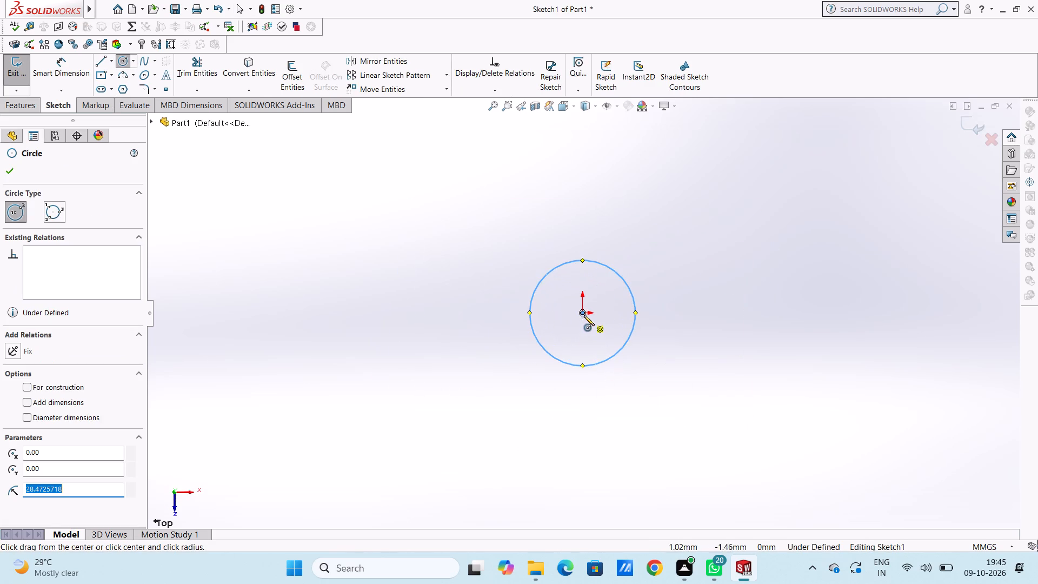
left_click(581, 313)
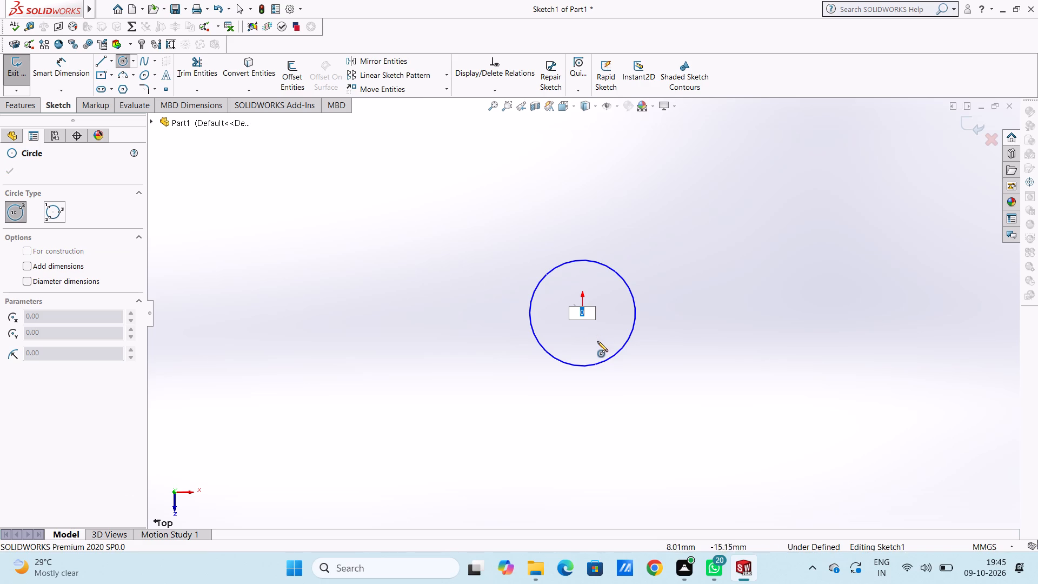
type("10")
key("Return")
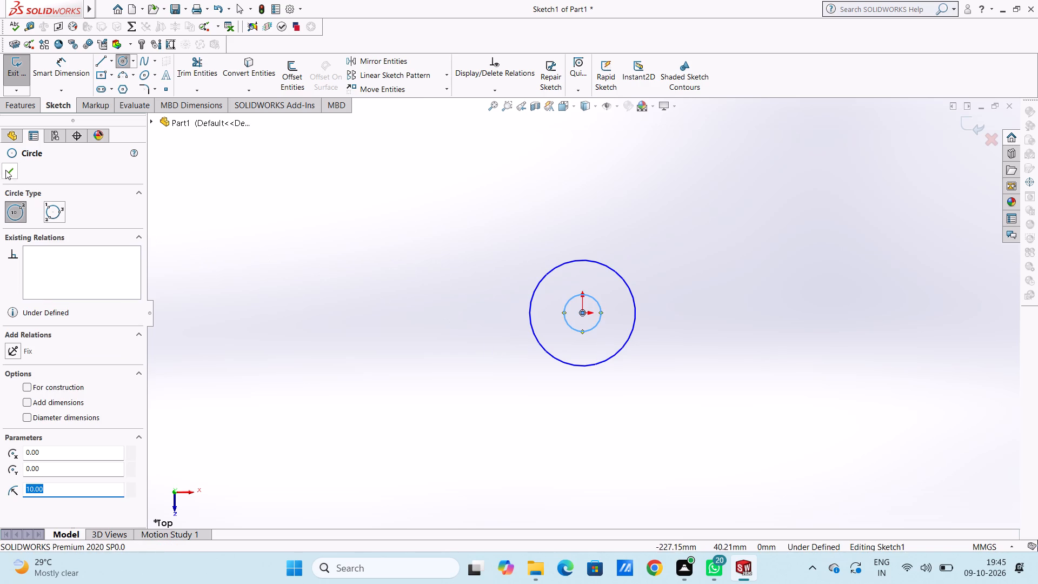
left_click(5, 170)
Dimension the outer circle at the origin with a diameter of 40 mm.
left_click(81, 69)
left_click(564, 366)
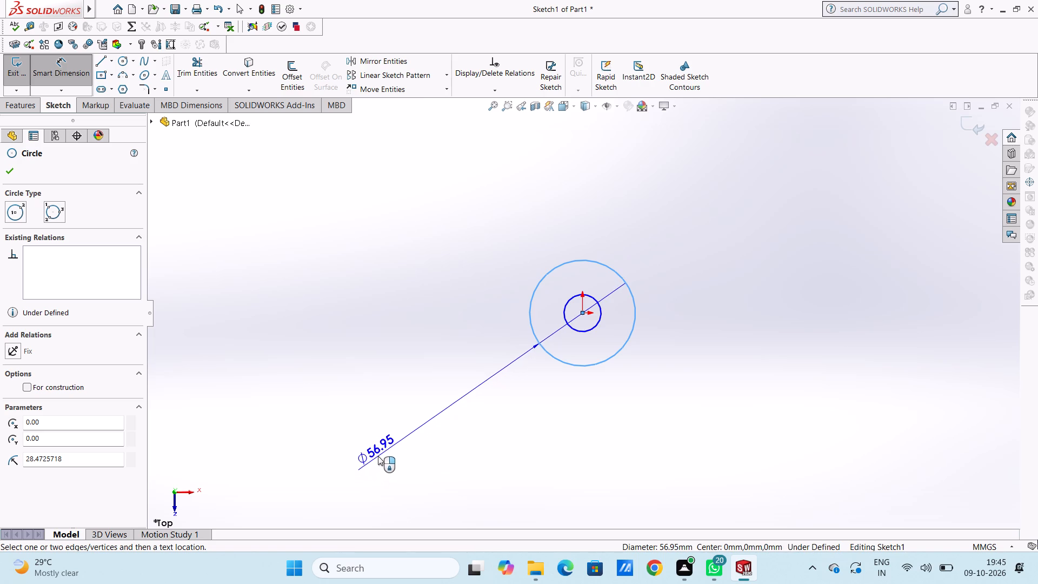
left_click(376, 453)
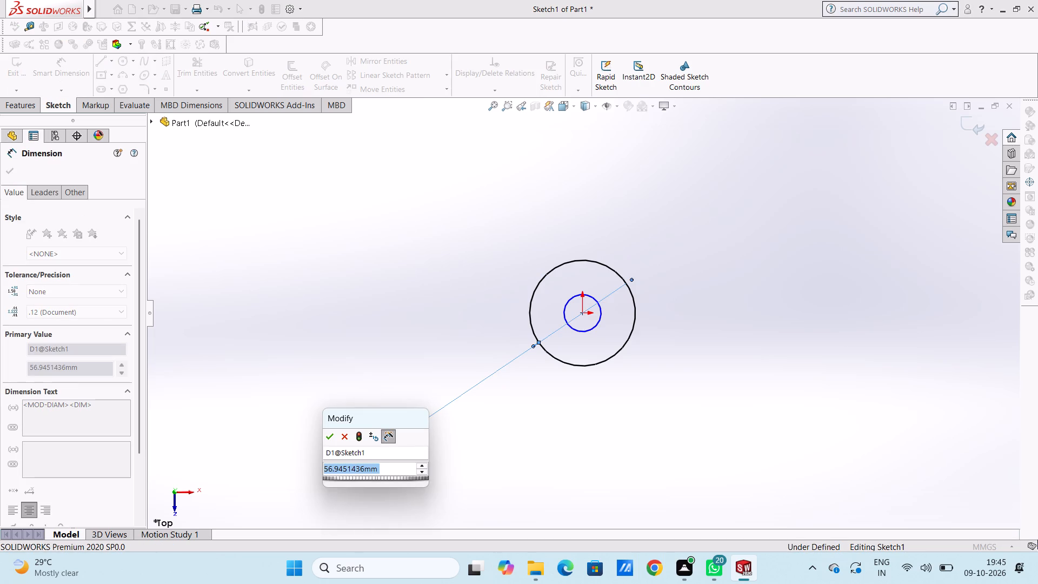
type("40")
key("Return")
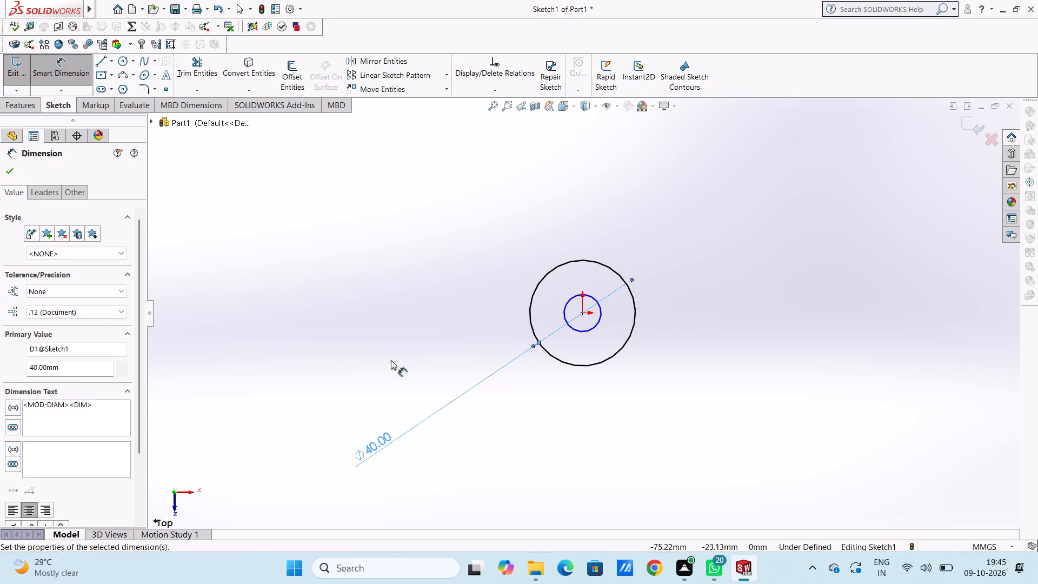
left_click(398, 350)
Dimension the inner circle at the origin with a diameter of 30 mm.
left_click(592, 332)
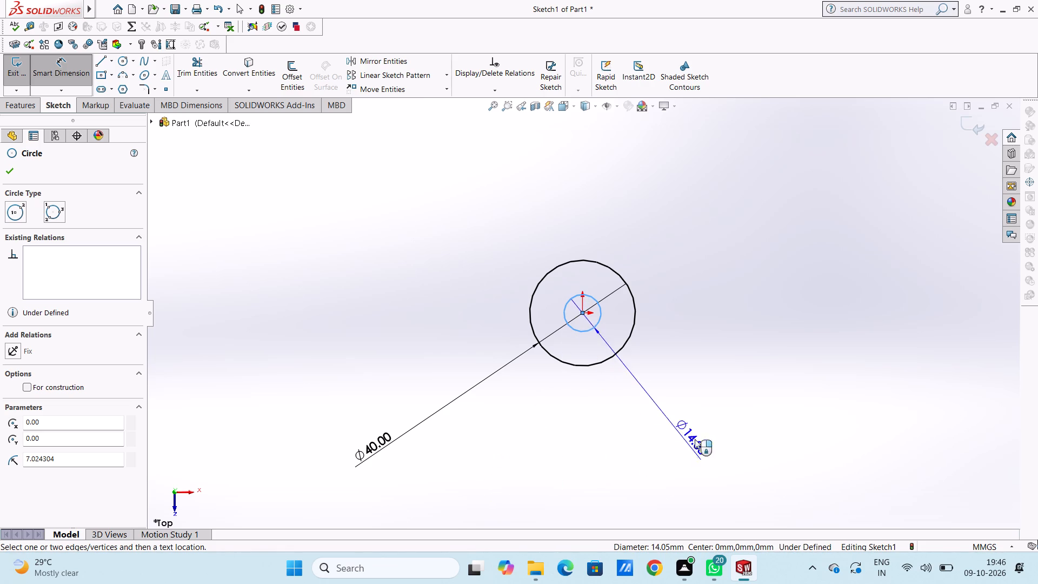
left_click(767, 443)
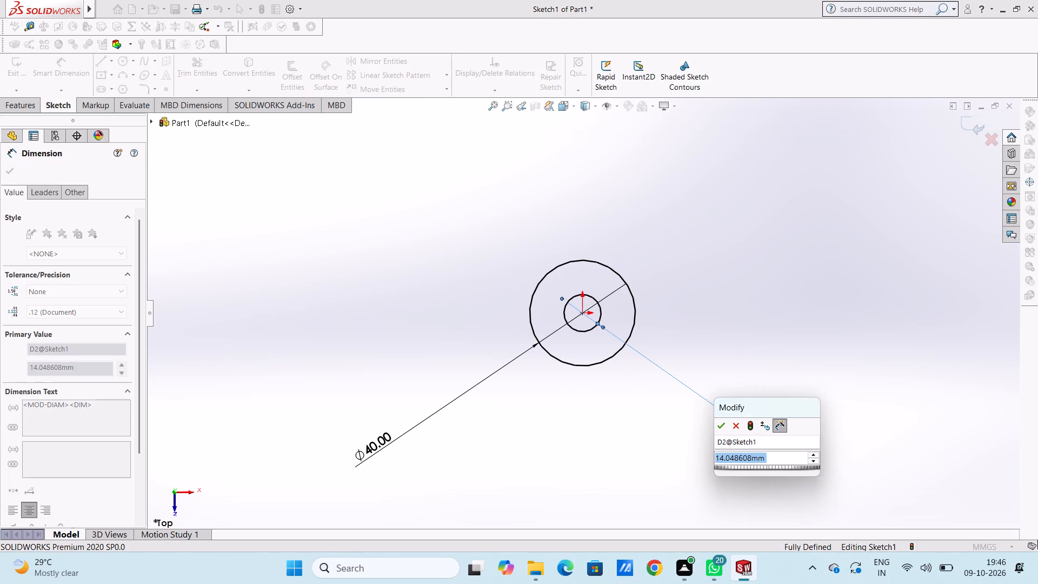
type("30")
key("Return")
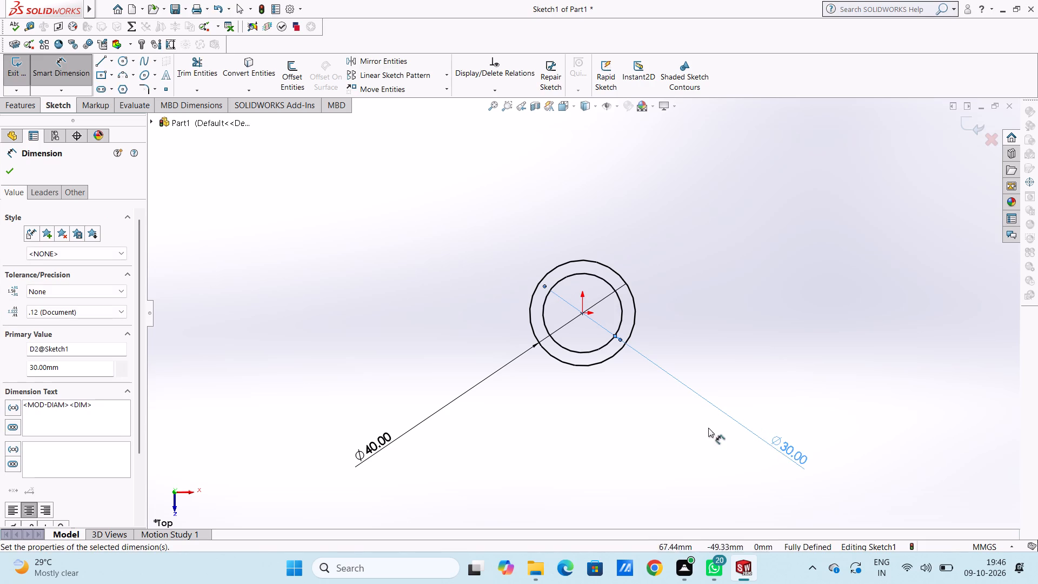
left_click(407, 312)
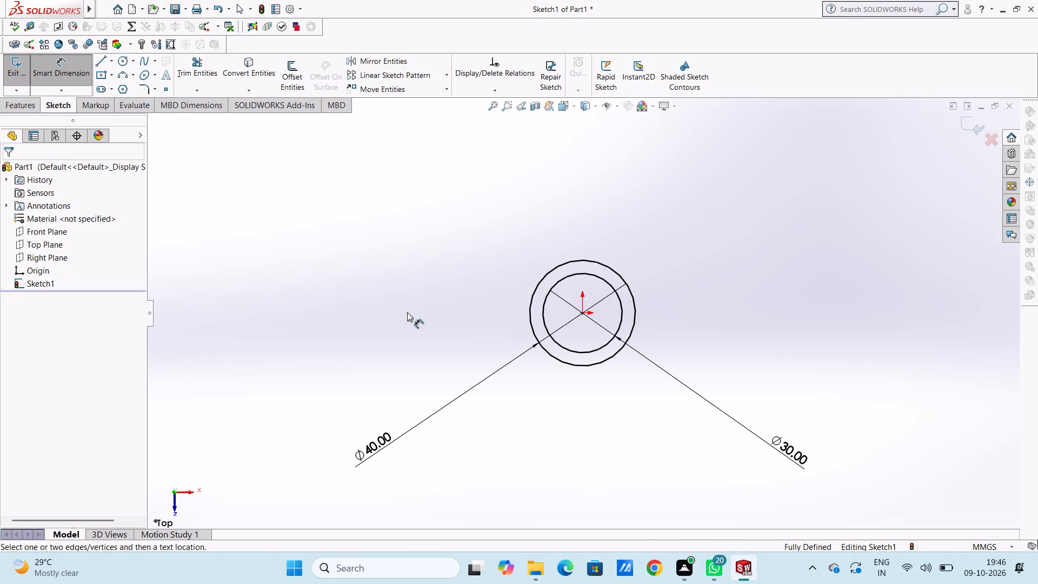
Sketch two level circles above the origin, one on each side, with radii about 14.5 mm at left and 13.6 mm at right.
scroll(594, 255, "up", 1)
scroll(597, 220, "down", 1)
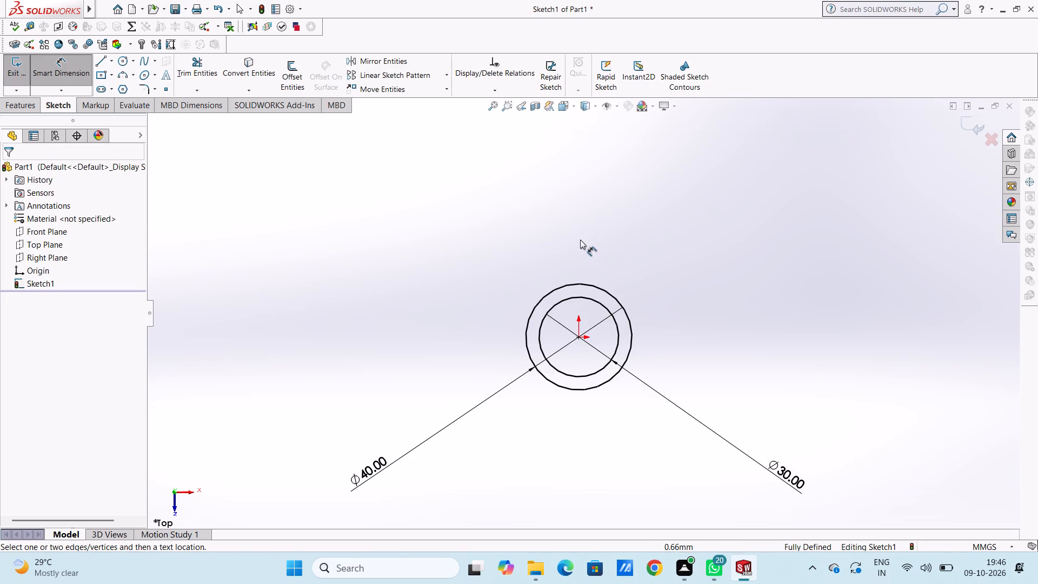
scroll(580, 240, "up", 2)
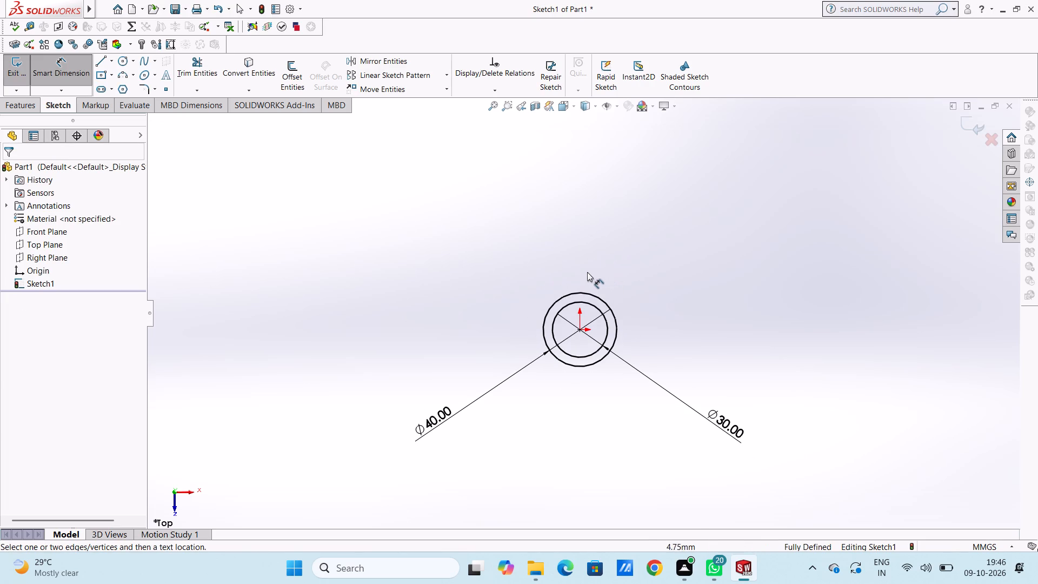
left_click(122, 61)
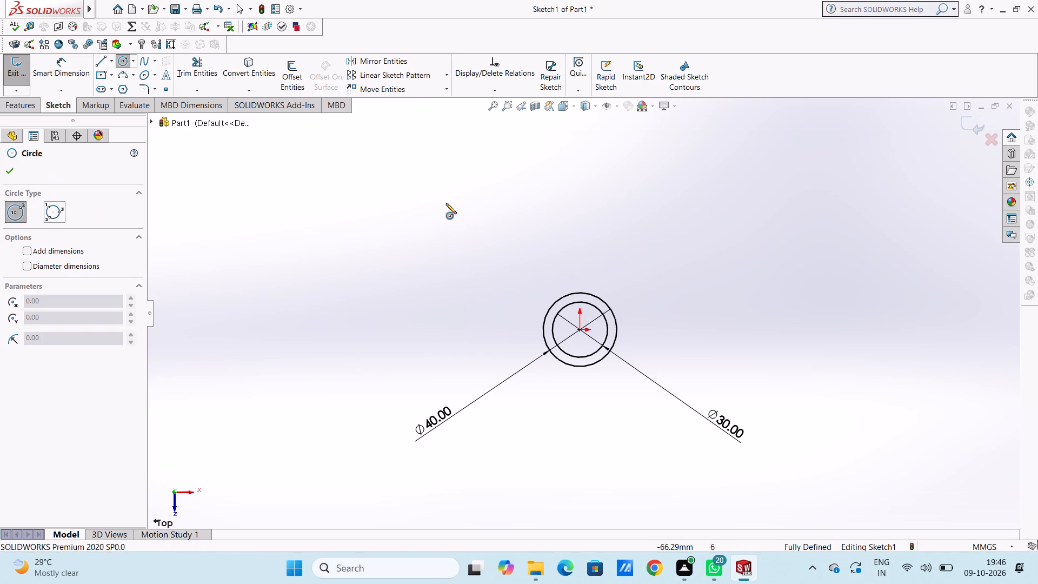
left_click(442, 203)
left_click(455, 226)
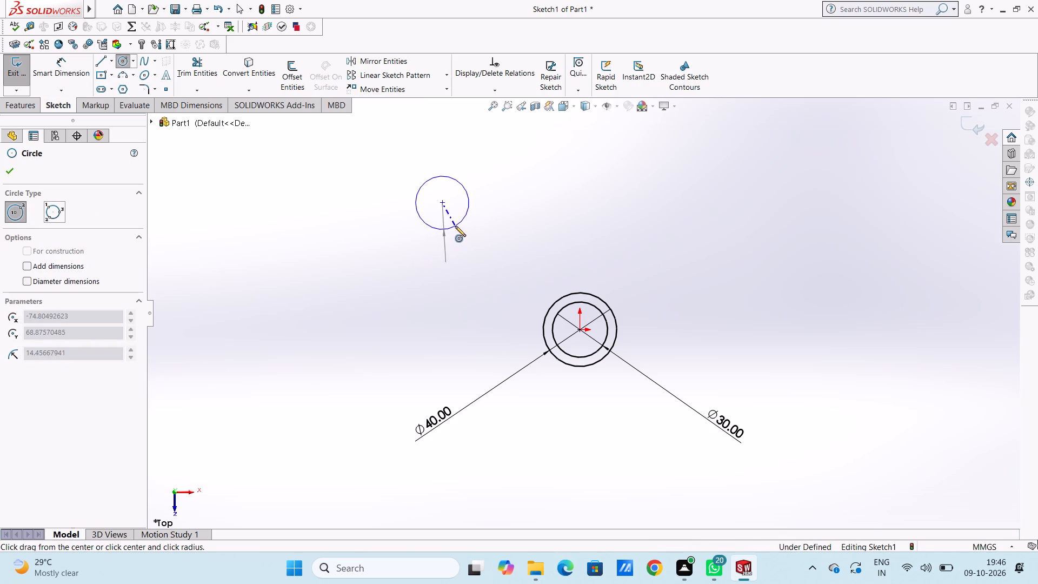
left_click(727, 203)
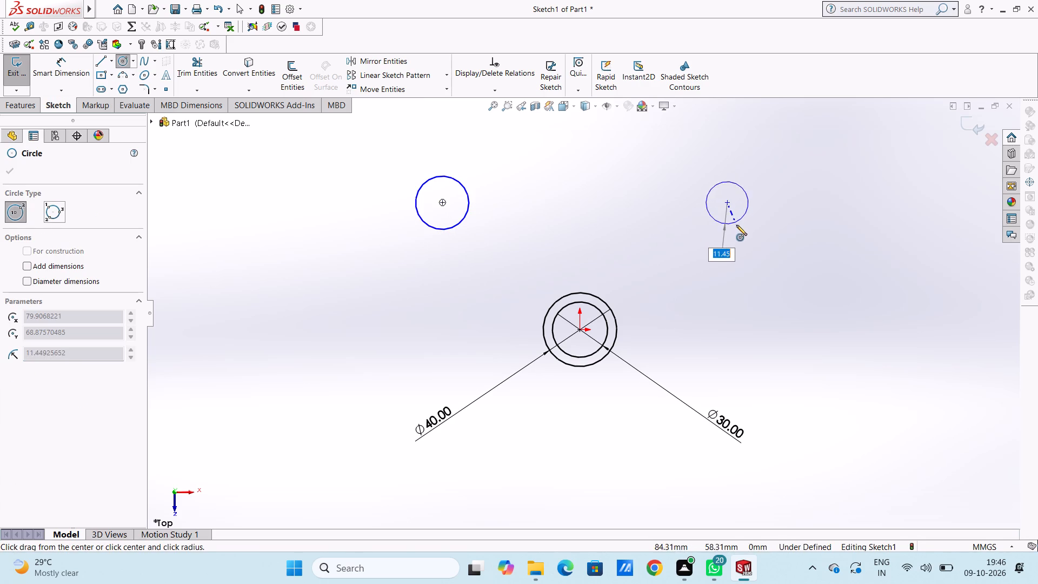
left_click(736, 226)
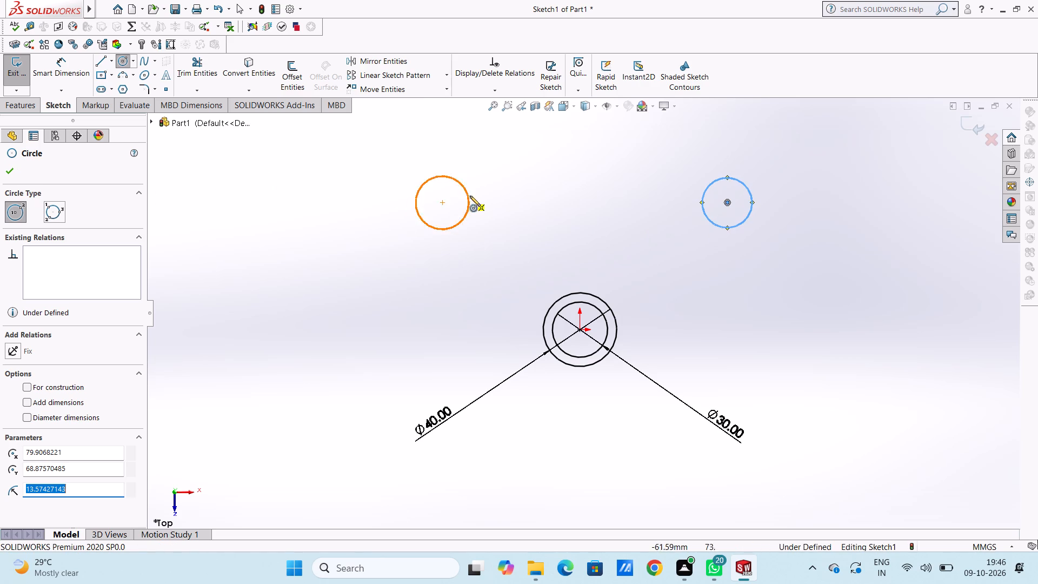
Sketch a smaller concentric circle inside each upper circle, with radii about 6.9 mm at left and 7.9 mm at right.
left_click(444, 203)
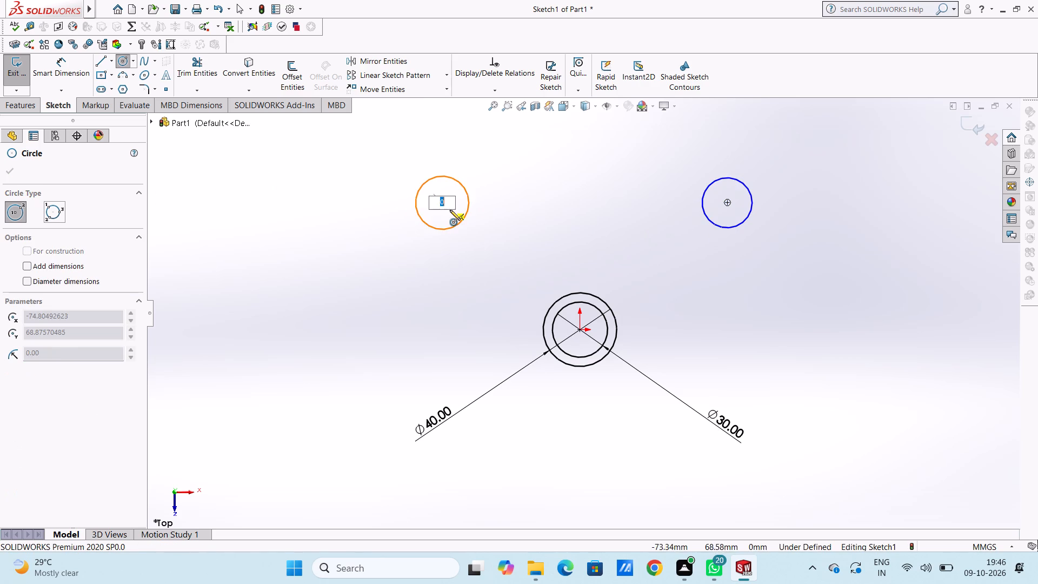
left_click(450, 213)
left_click(728, 205)
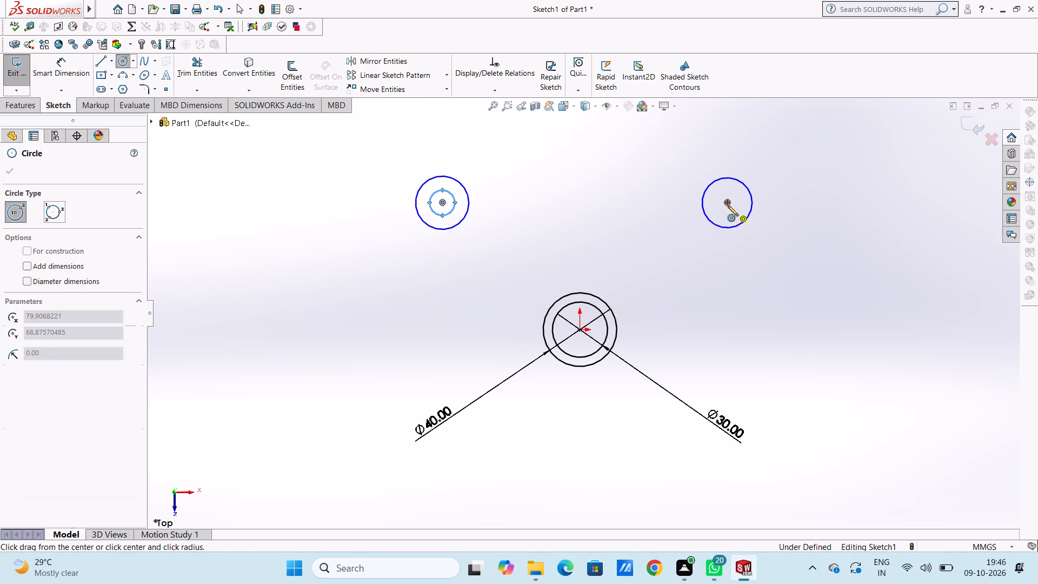
left_click(730, 217)
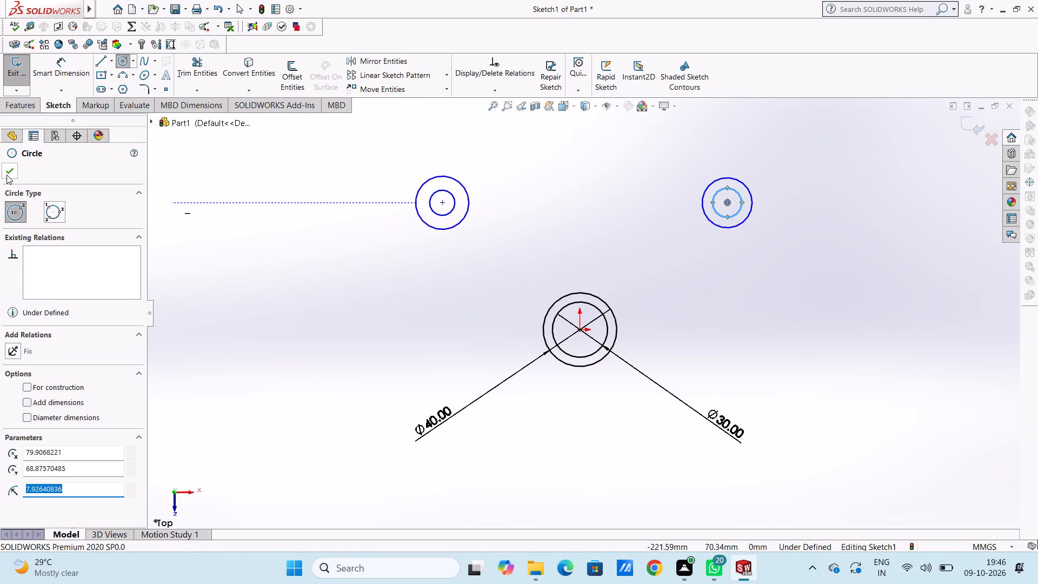
left_click(8, 174)
Dimension the outer circle of the upper-left pair with a diameter of 20 mm.
left_click(63, 59)
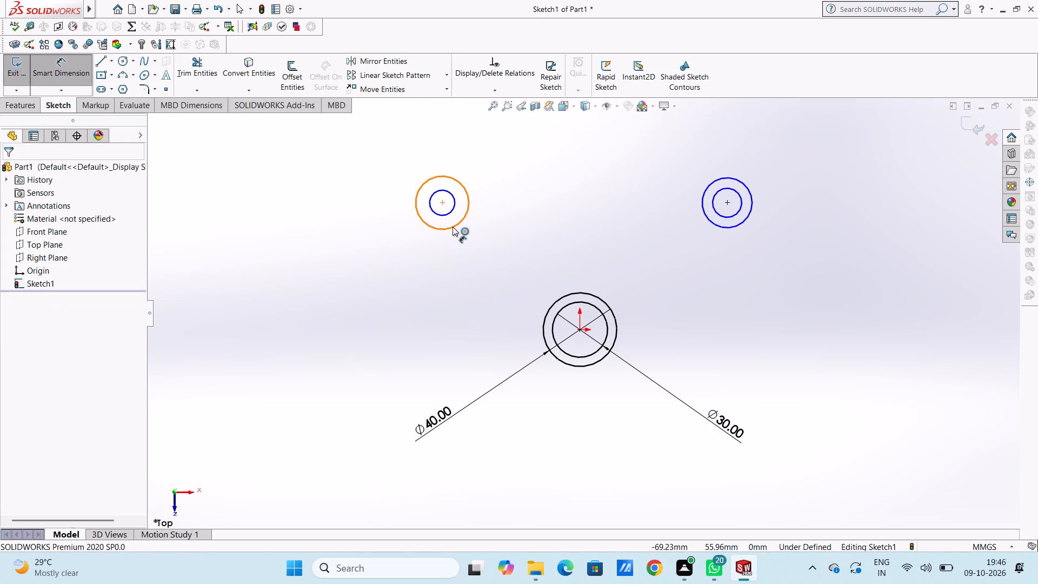
left_click(453, 227)
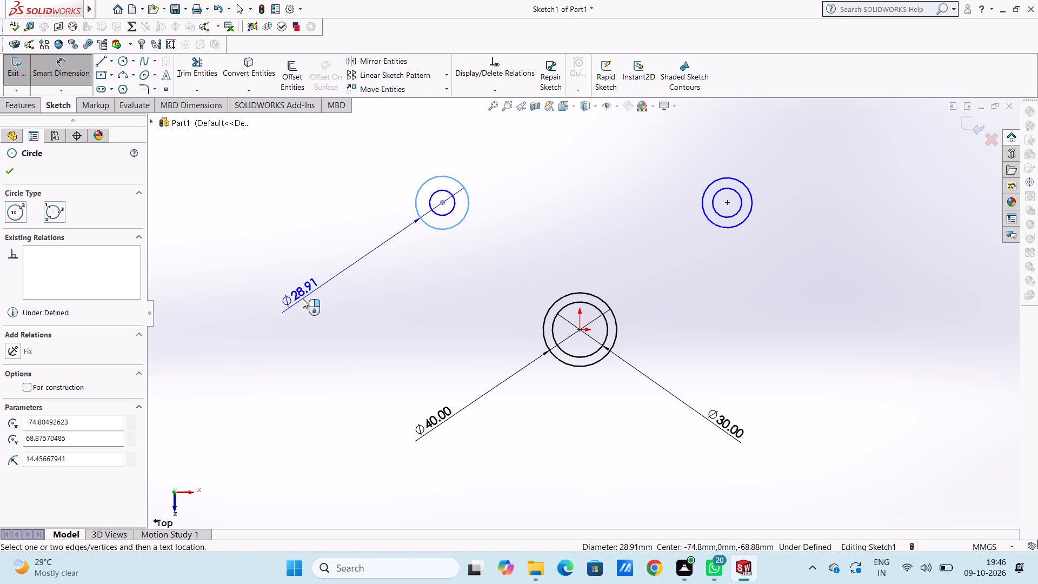
left_click(343, 269)
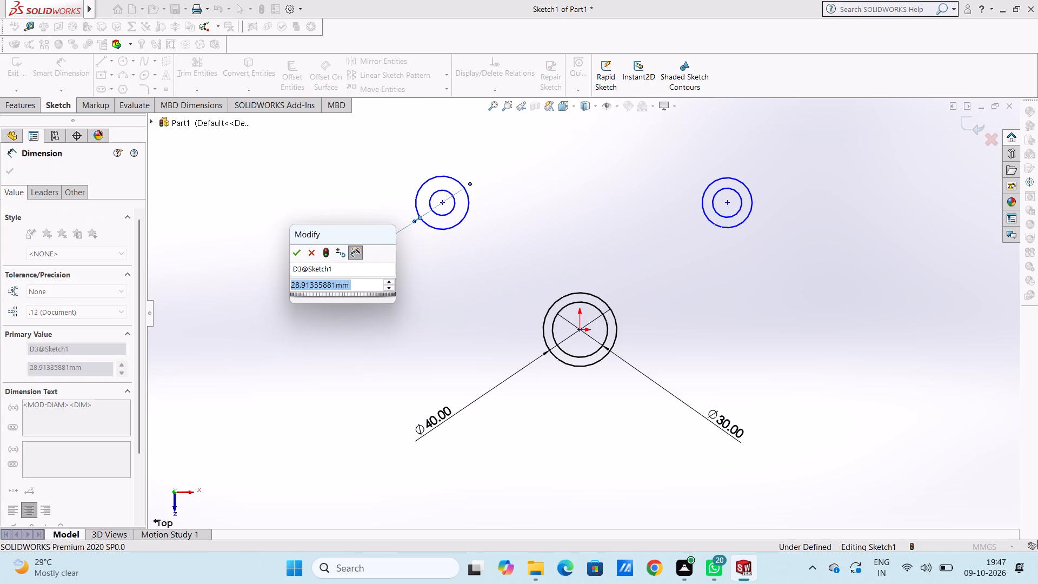
type("20")
key("Return")
left_click(375, 171)
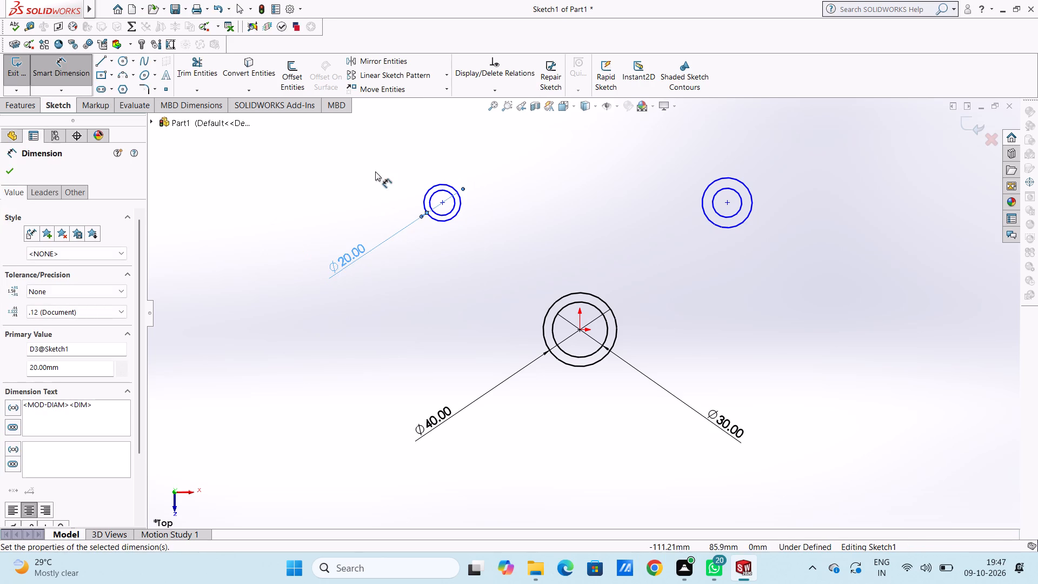
Dimension the inner circle of the upper-left pair with a diameter of 8.5 mm.
scroll(462, 202, "down", 3)
left_click(461, 241)
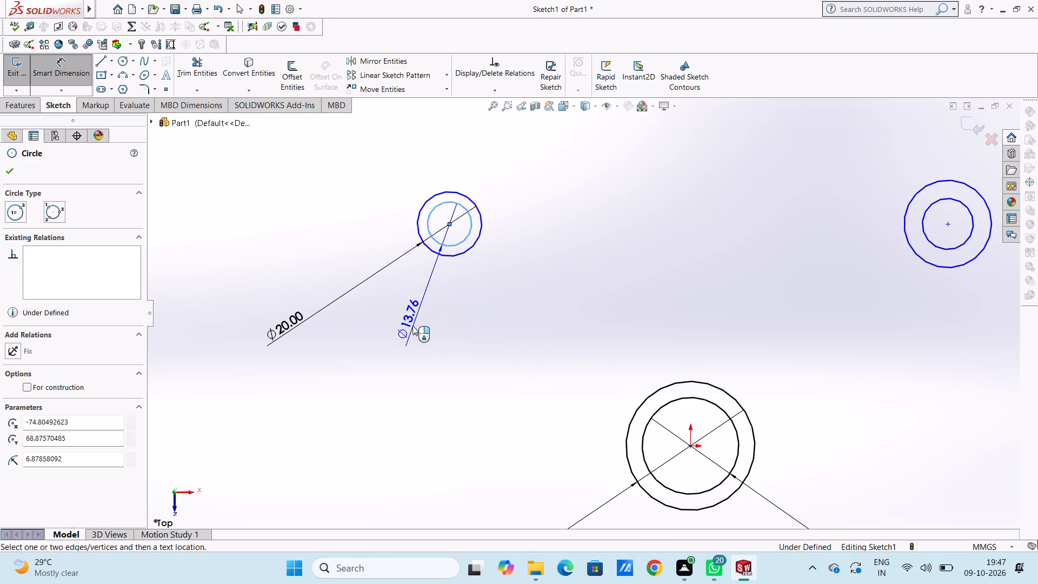
scroll(412, 326, "up", 4)
left_click(416, 386)
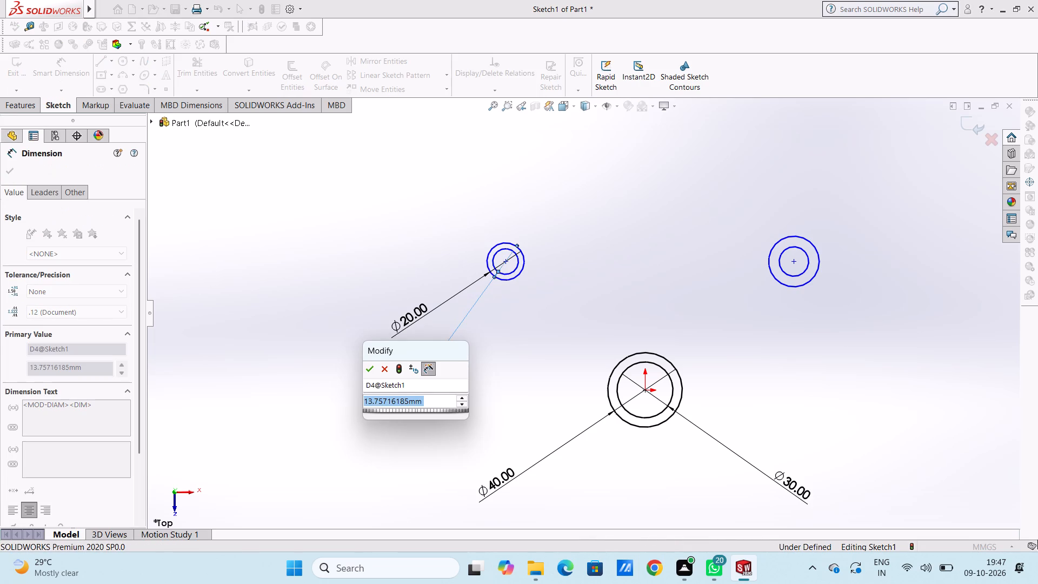
type("8.5")
key("Return")
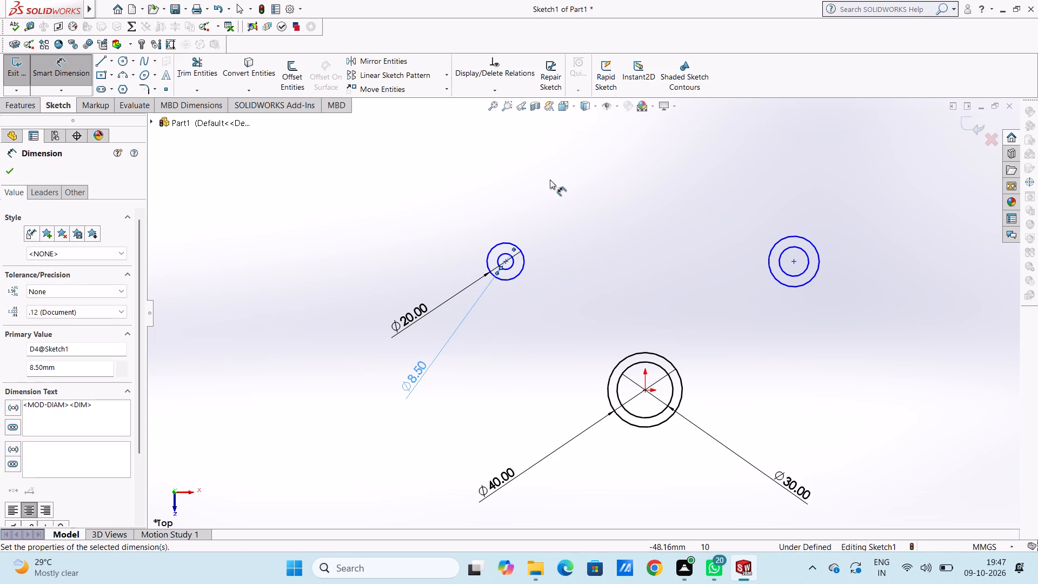
left_click(429, 229)
Dimension the outer circle of the upper-right pair with a diameter of 20 mm.
scroll(807, 301, "up", 2)
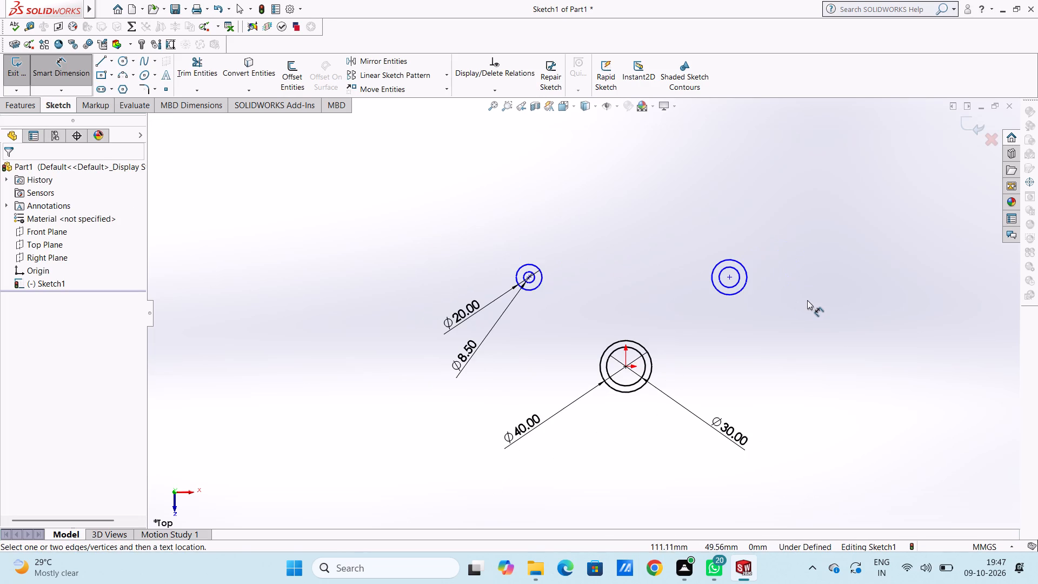
left_click(741, 290)
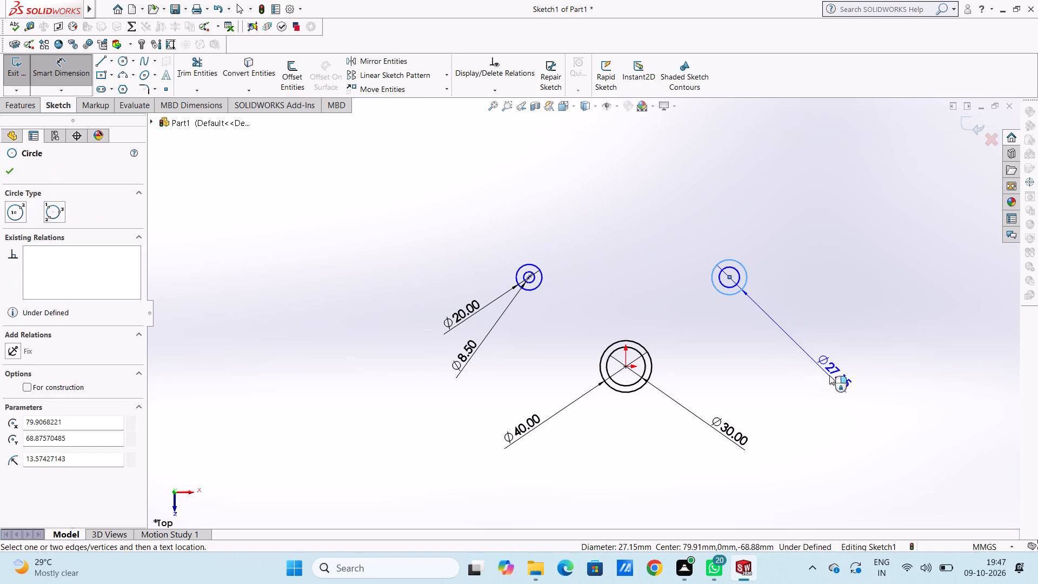
left_click(829, 375)
type("20")
key("Return")
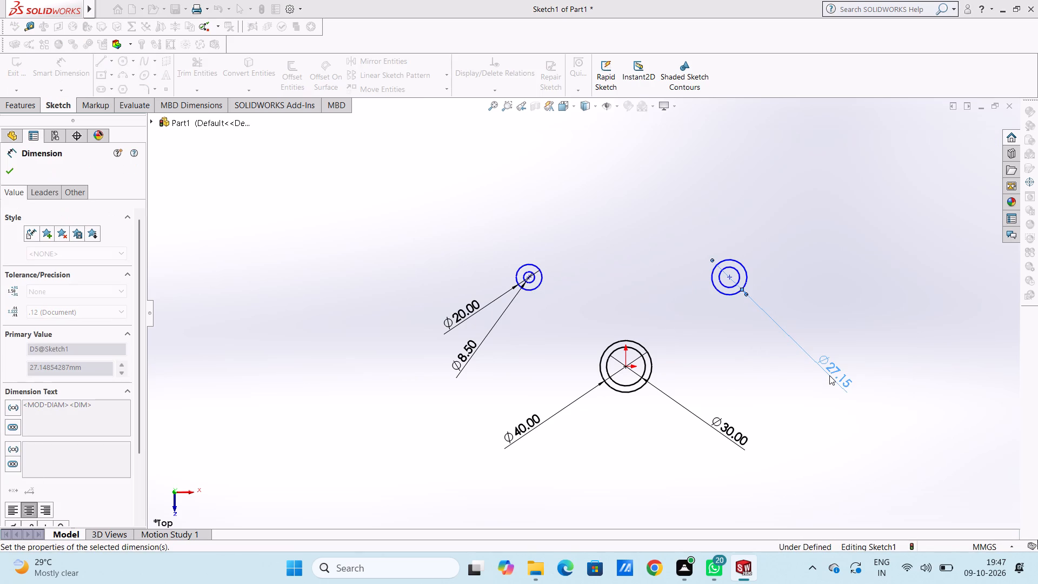
left_click(641, 241)
scroll(762, 293, "down", 4)
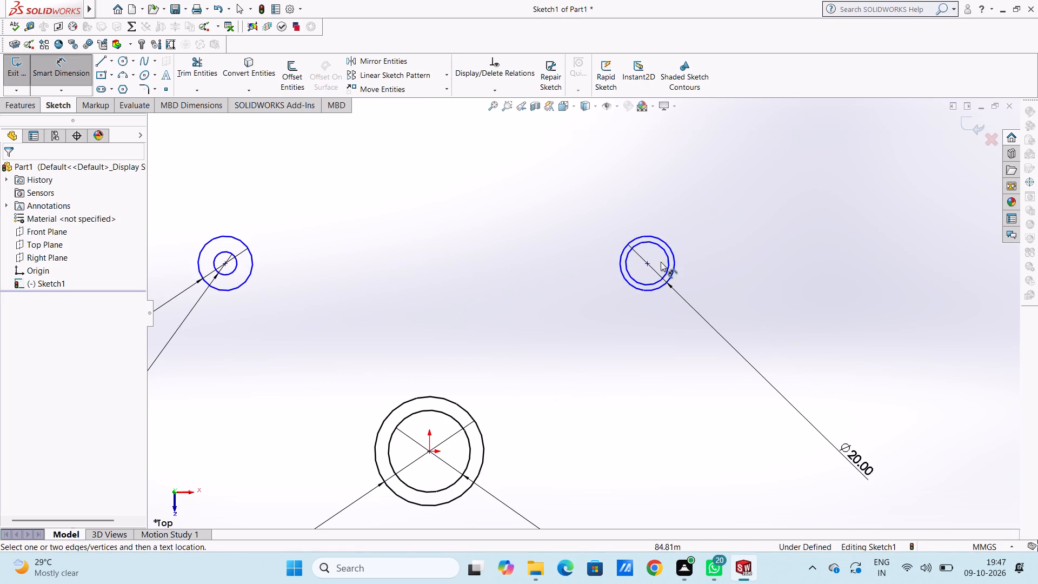
Dimension the inner circle of the upper-right pair with a diameter of 8.5 mm.
left_click(663, 250)
scroll(735, 208, "up", 4)
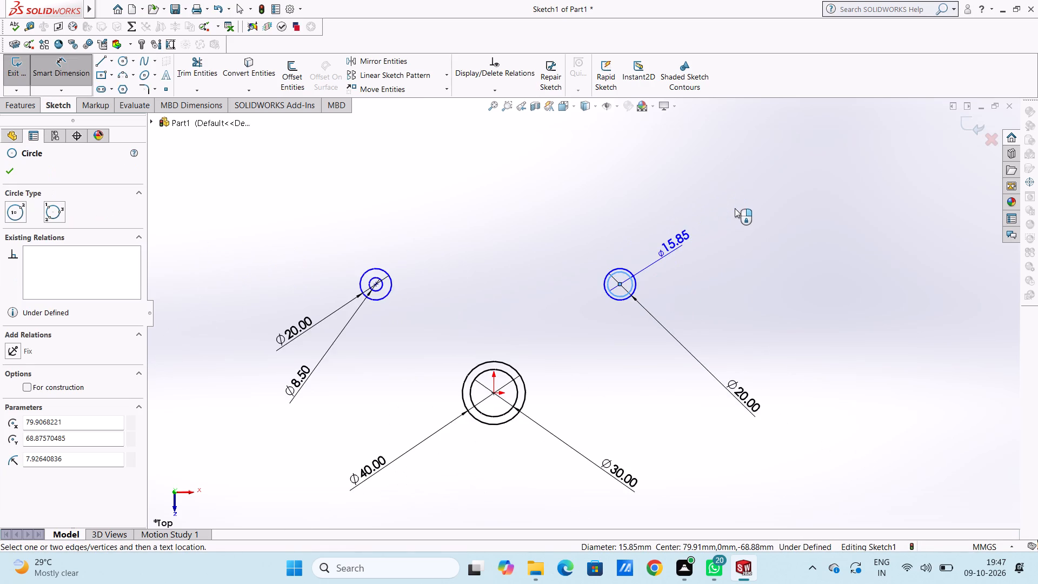
left_click(734, 214)
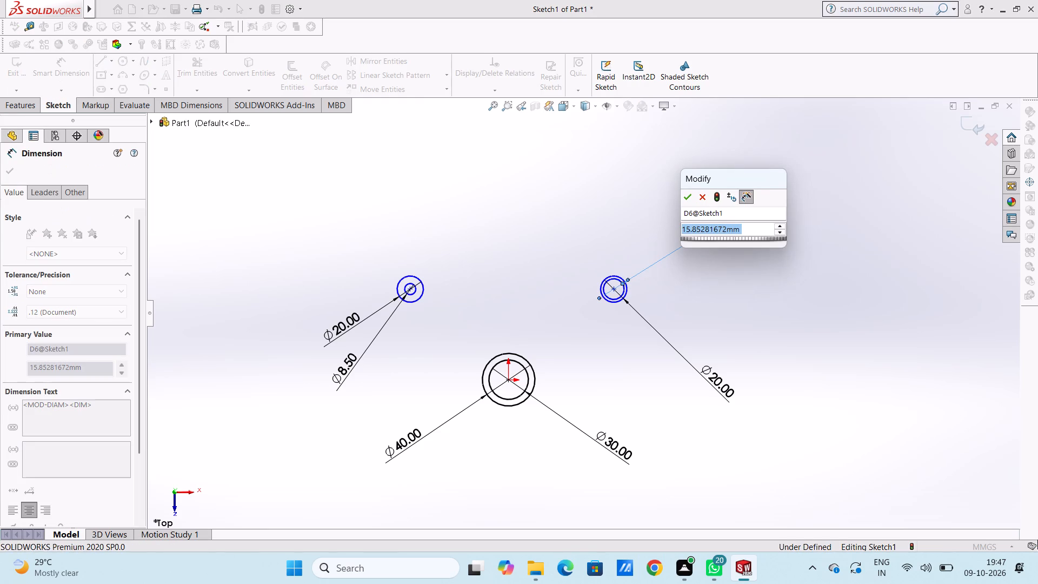
type("8.5")
key("Return")
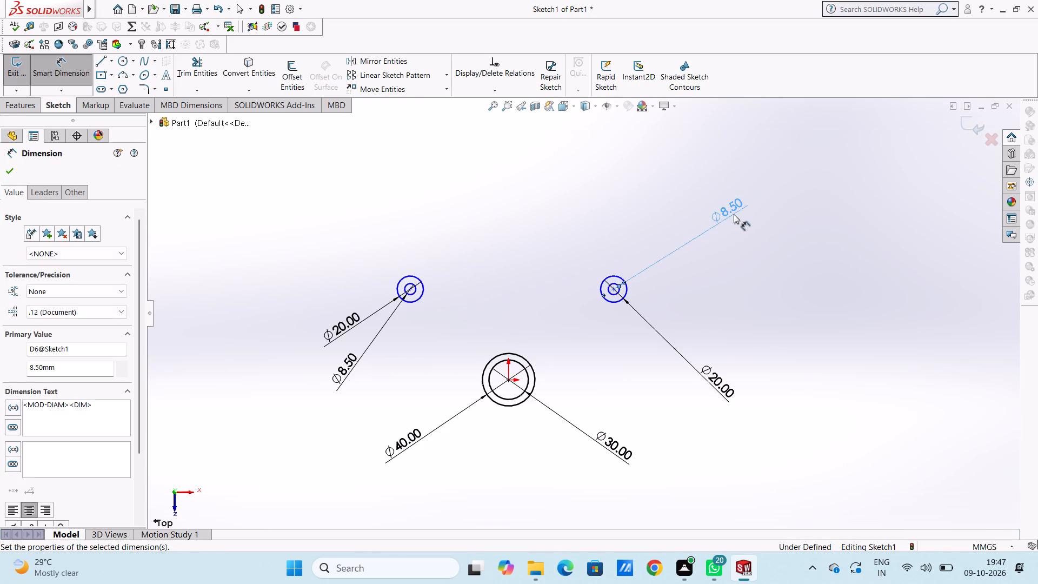
left_click(465, 304)
Dimension the vertical distance between the origin and the centre of the upper-left circle pair as 50 mm.
scroll(457, 337, "up", 2)
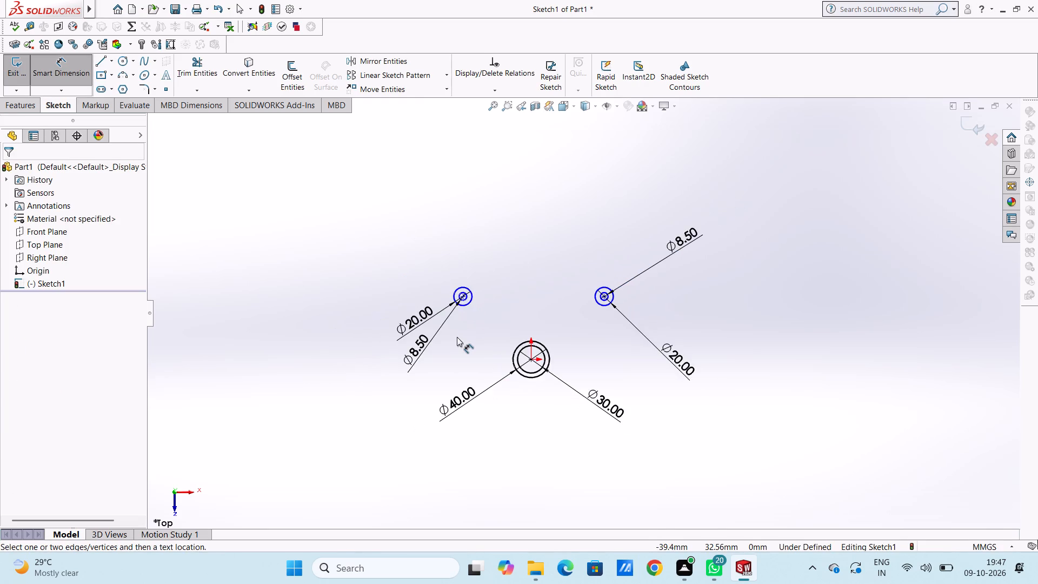
scroll(469, 337, "down", 2)
scroll(613, 338, "up", 1)
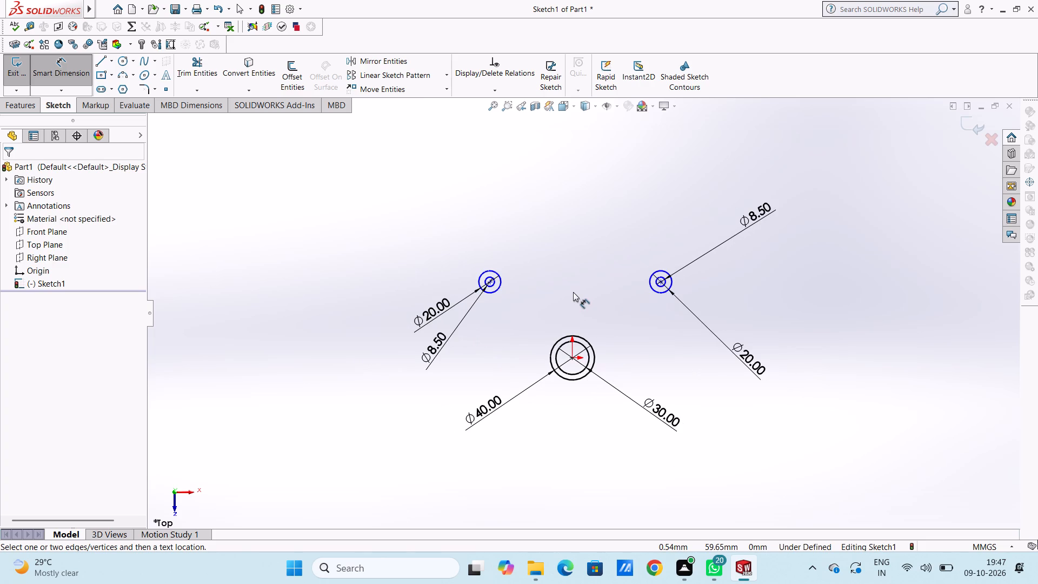
left_click(573, 358)
left_click(493, 282)
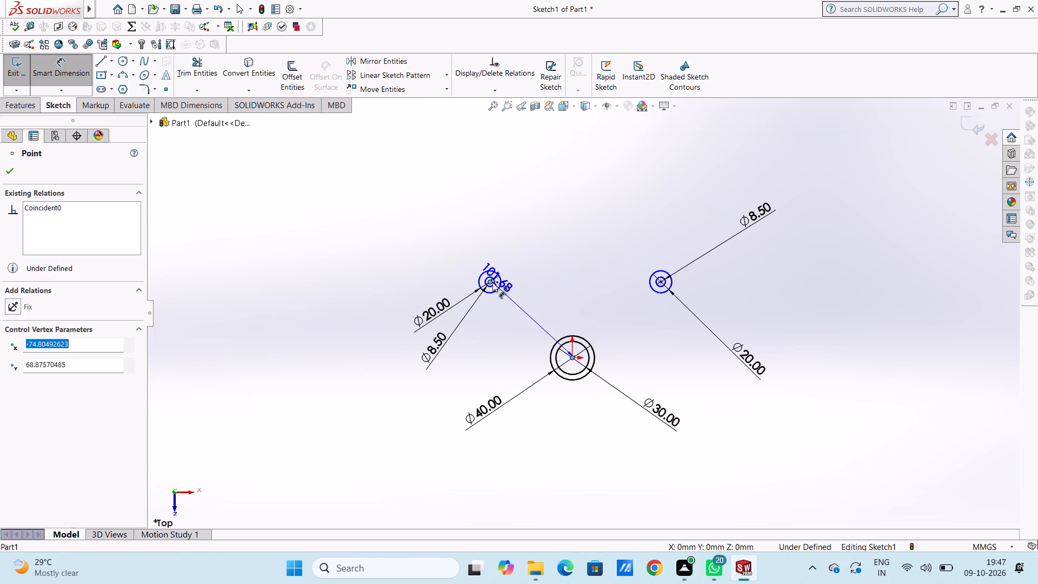
left_click(278, 284)
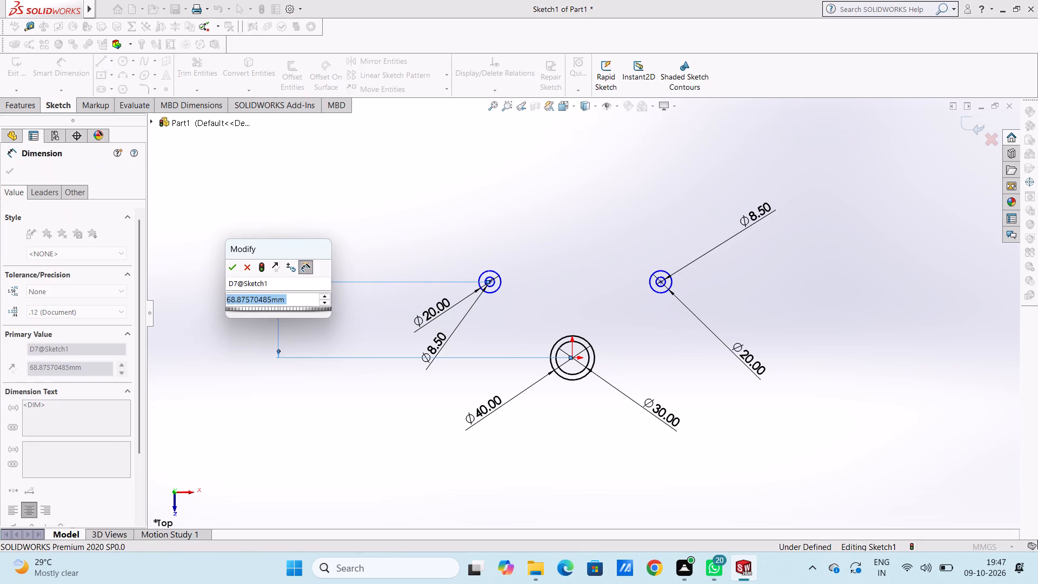
type("50")
key("Return")
left_click(335, 264)
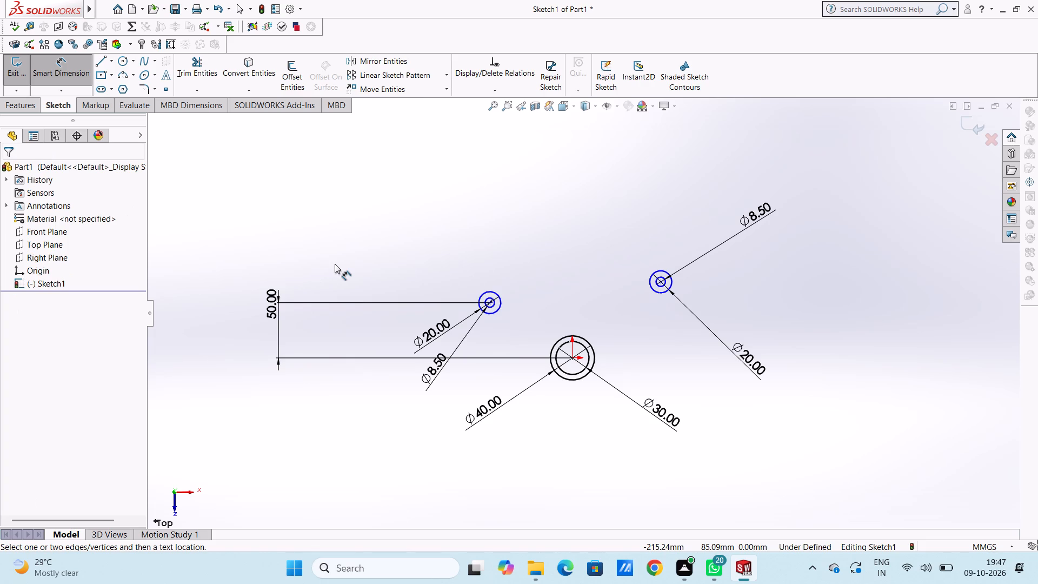
Dimension the horizontal distance between the upper-left circle pair's centre and the origin as 37.5 mm.
left_click(490, 304)
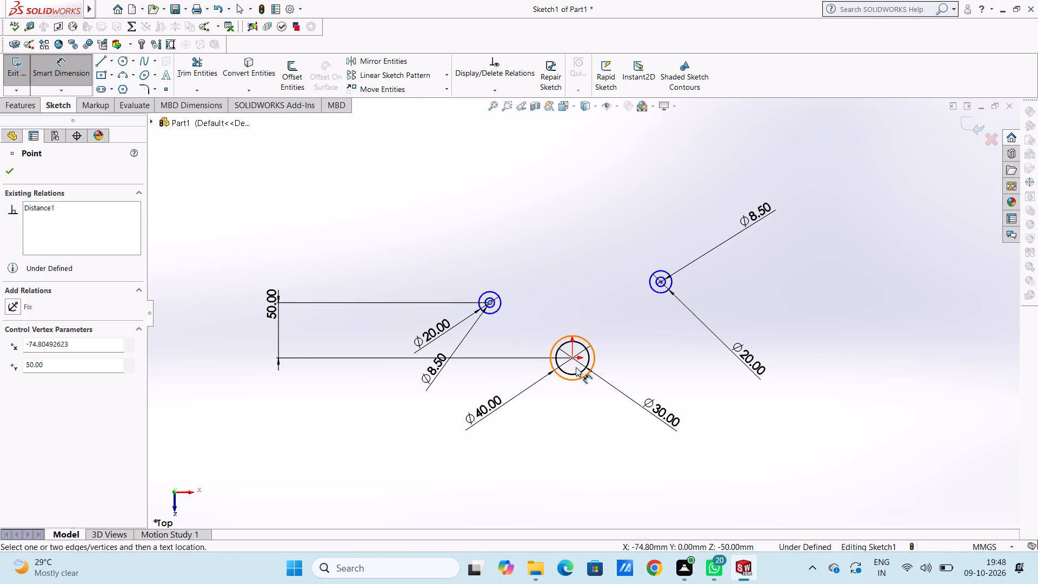
left_click(573, 358)
scroll(523, 446, "up", 2)
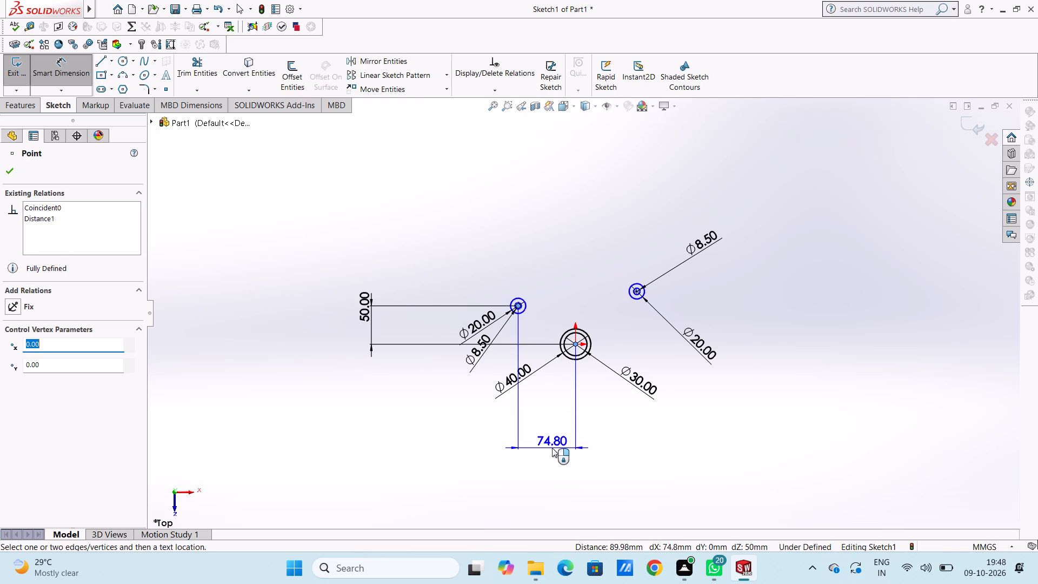
left_click(552, 448)
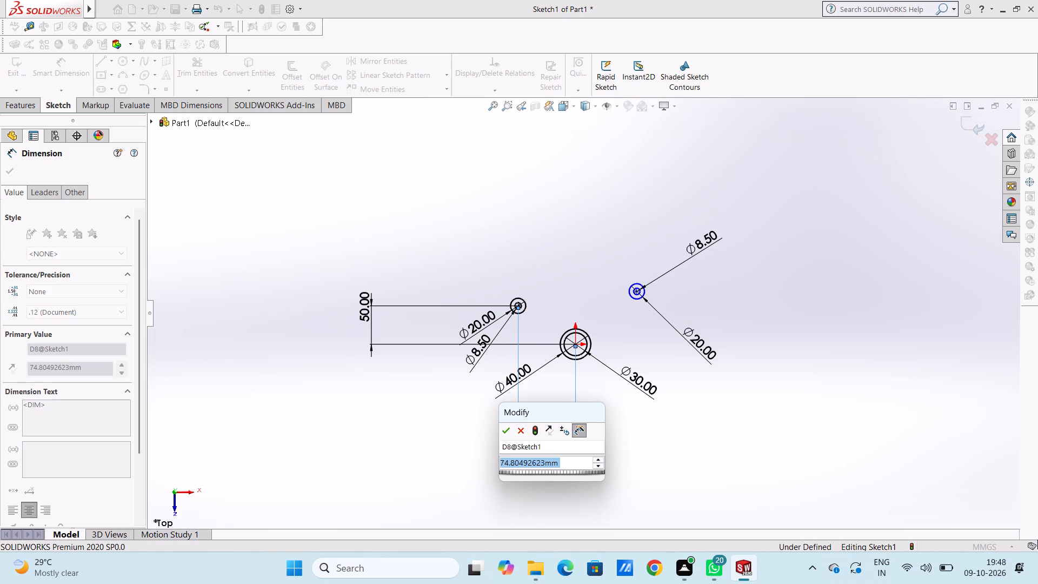
type("37.5")
key("Return")
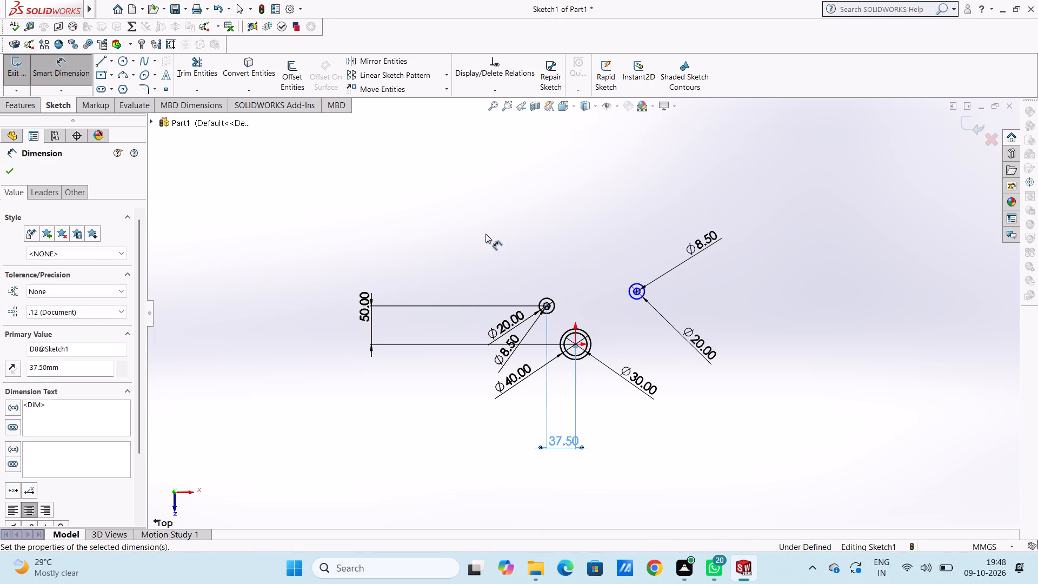
left_click(483, 232)
Dimension the horizontal distance between the upper-right circle pair's centre and the origin as 37.5 mm.
scroll(561, 353, "down", 4)
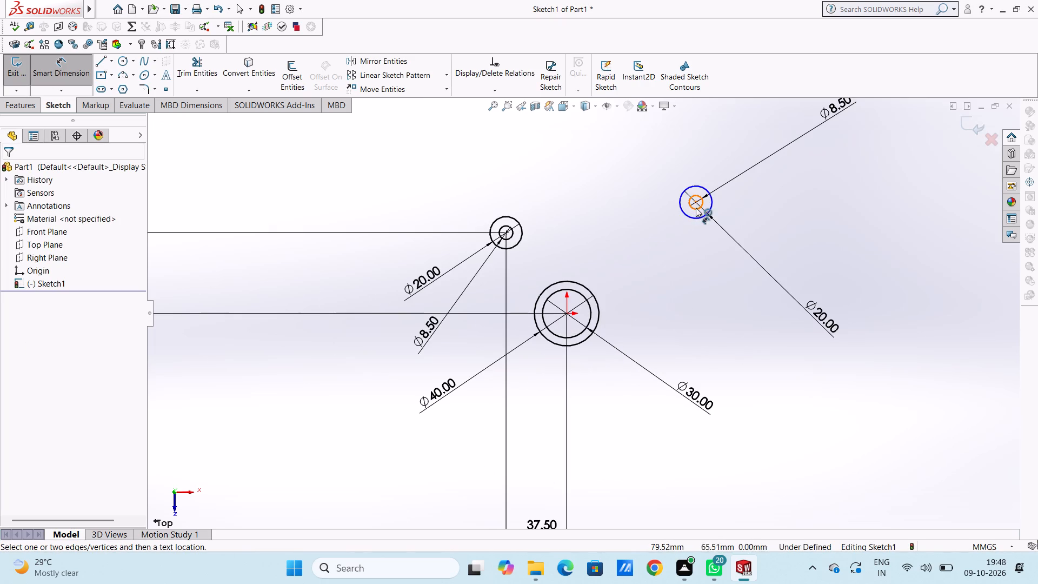
left_click(696, 200)
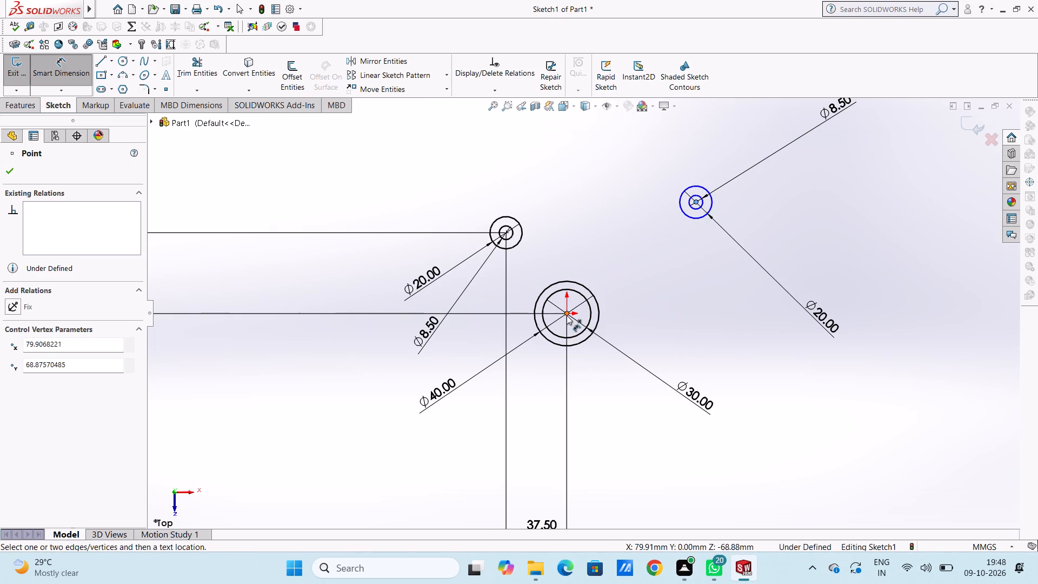
left_click(567, 315)
scroll(609, 379, "up", 4)
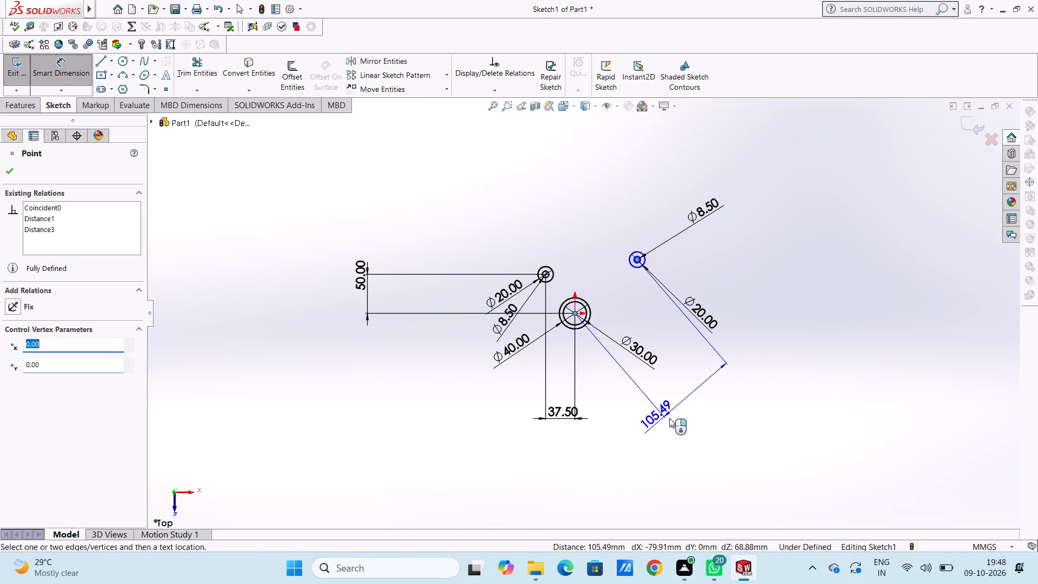
left_click(602, 433)
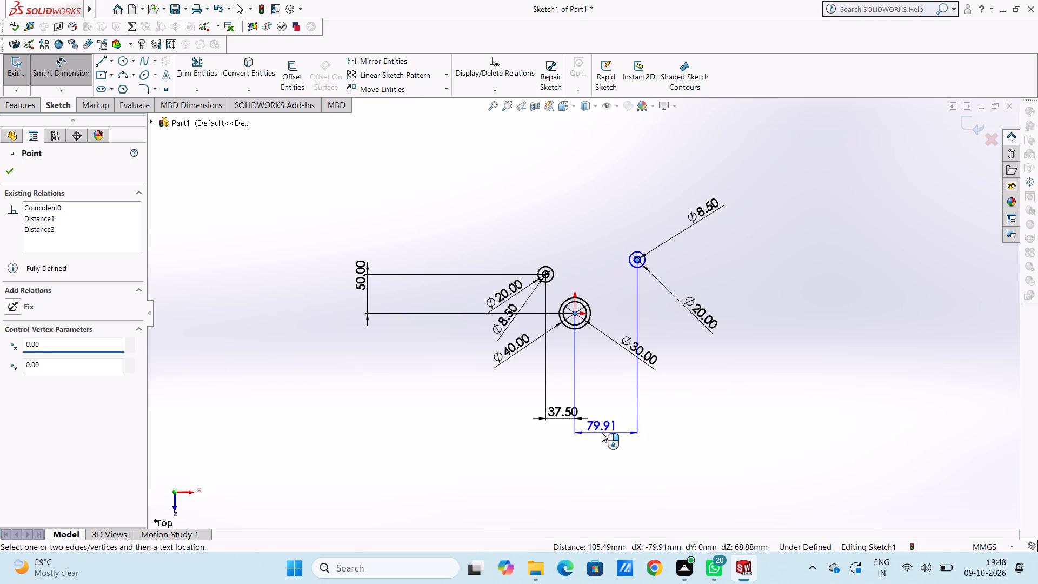
type("37.5")
key("Return")
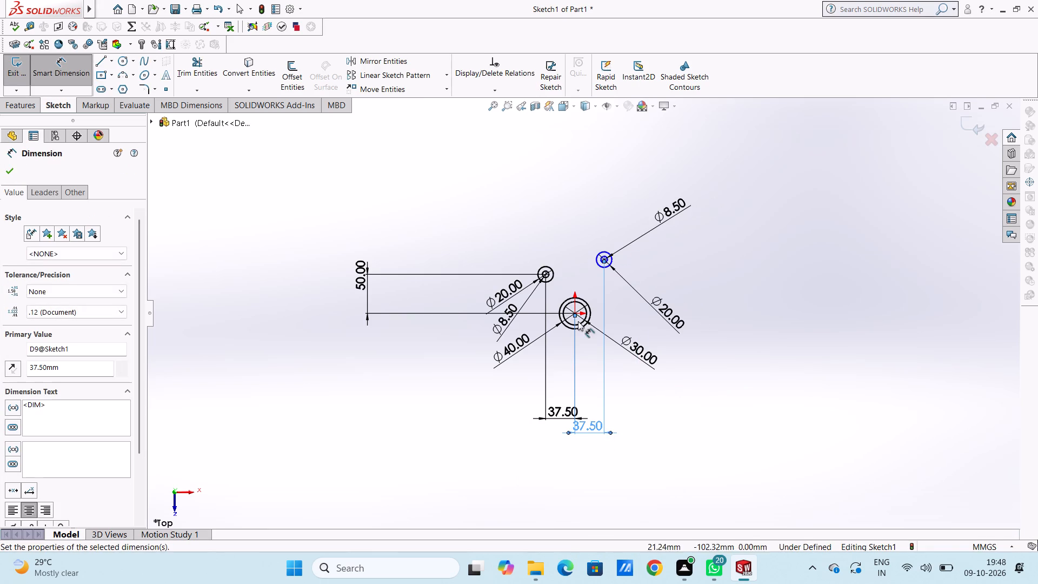
left_click(524, 223)
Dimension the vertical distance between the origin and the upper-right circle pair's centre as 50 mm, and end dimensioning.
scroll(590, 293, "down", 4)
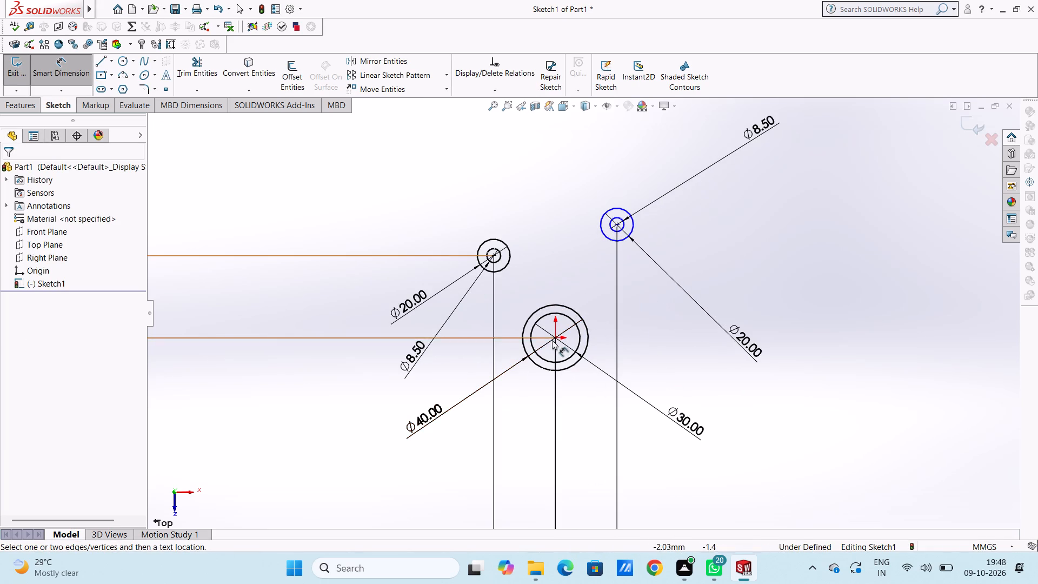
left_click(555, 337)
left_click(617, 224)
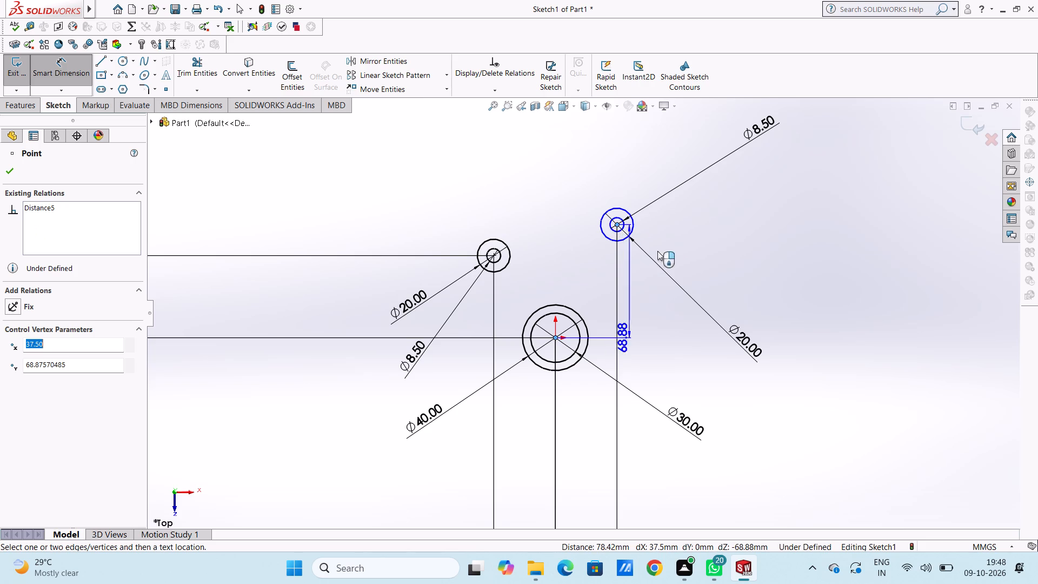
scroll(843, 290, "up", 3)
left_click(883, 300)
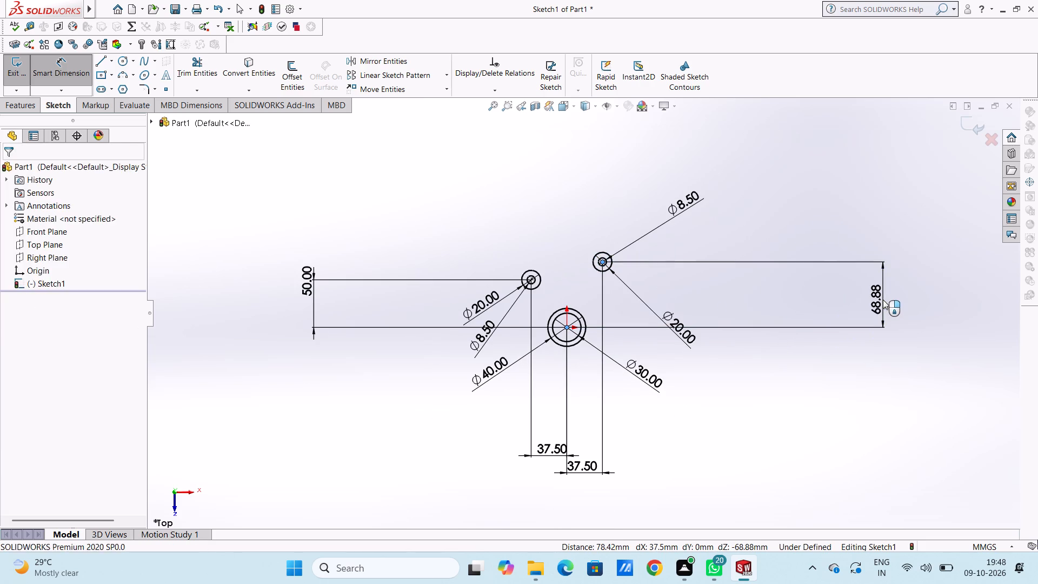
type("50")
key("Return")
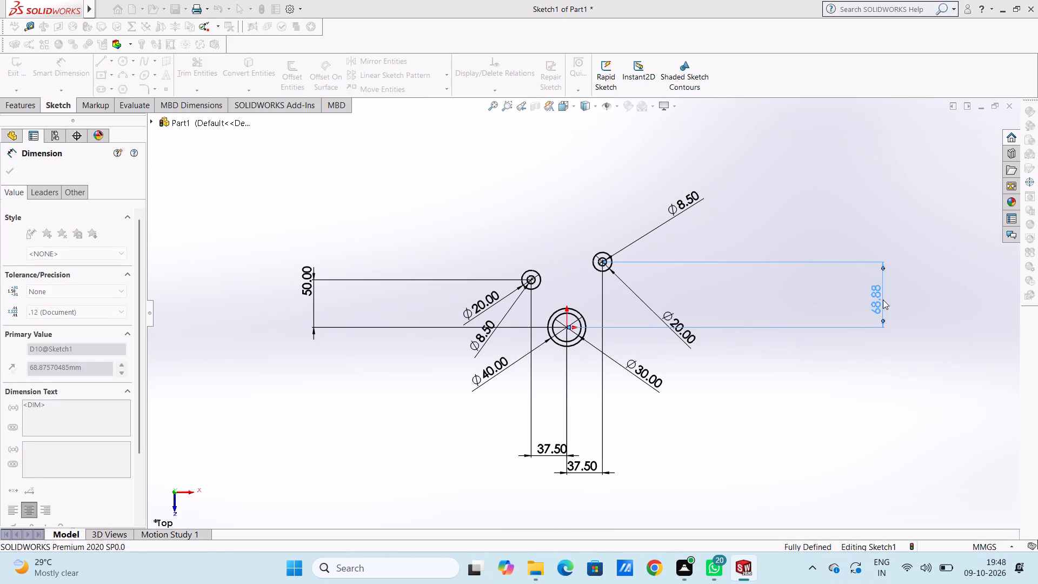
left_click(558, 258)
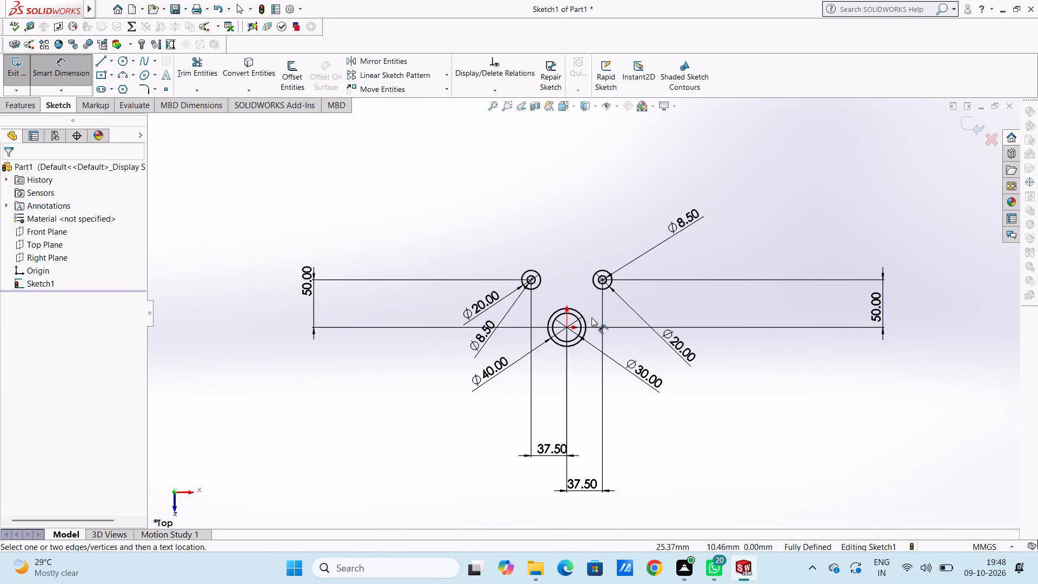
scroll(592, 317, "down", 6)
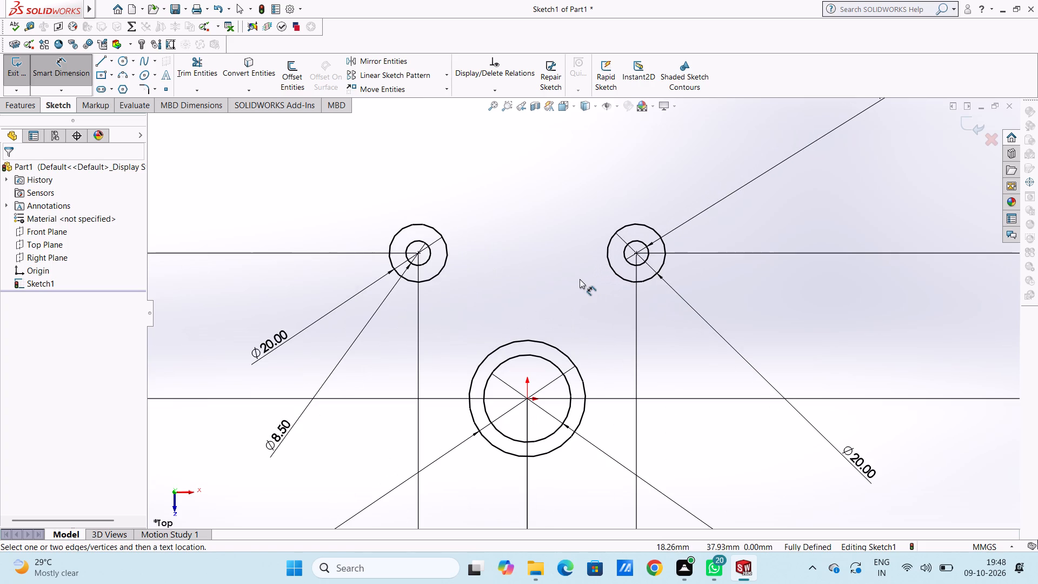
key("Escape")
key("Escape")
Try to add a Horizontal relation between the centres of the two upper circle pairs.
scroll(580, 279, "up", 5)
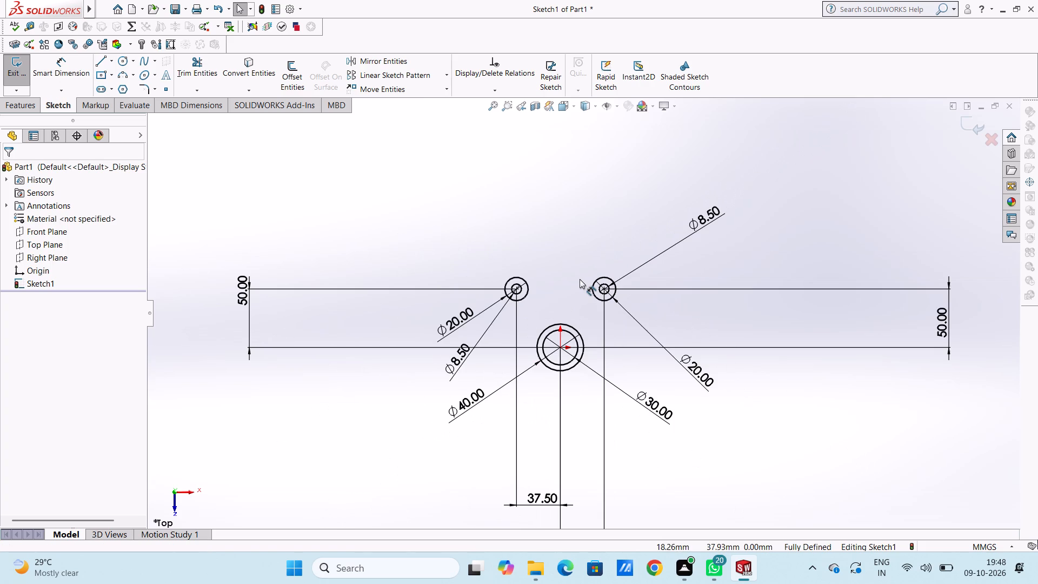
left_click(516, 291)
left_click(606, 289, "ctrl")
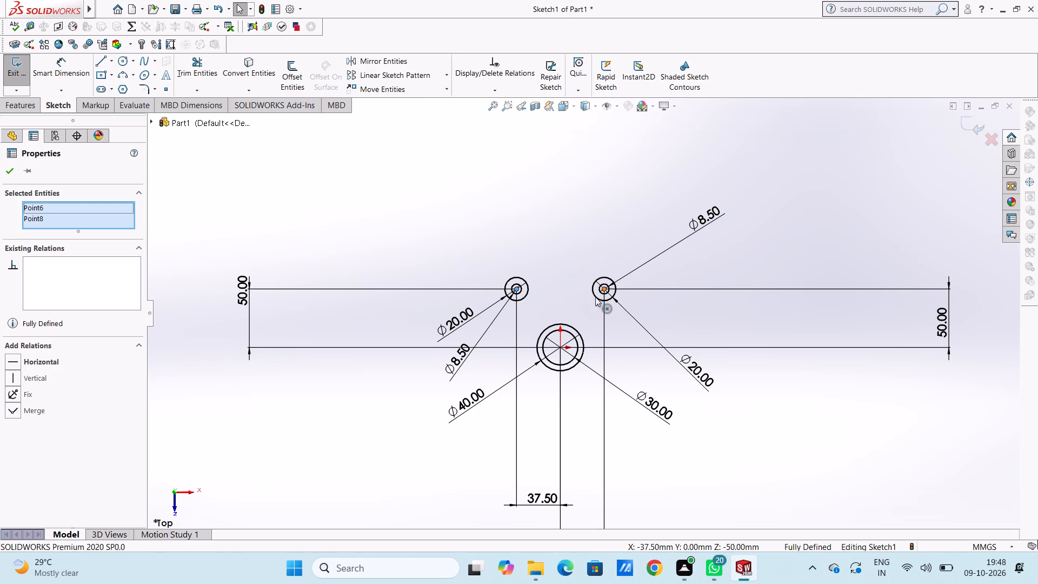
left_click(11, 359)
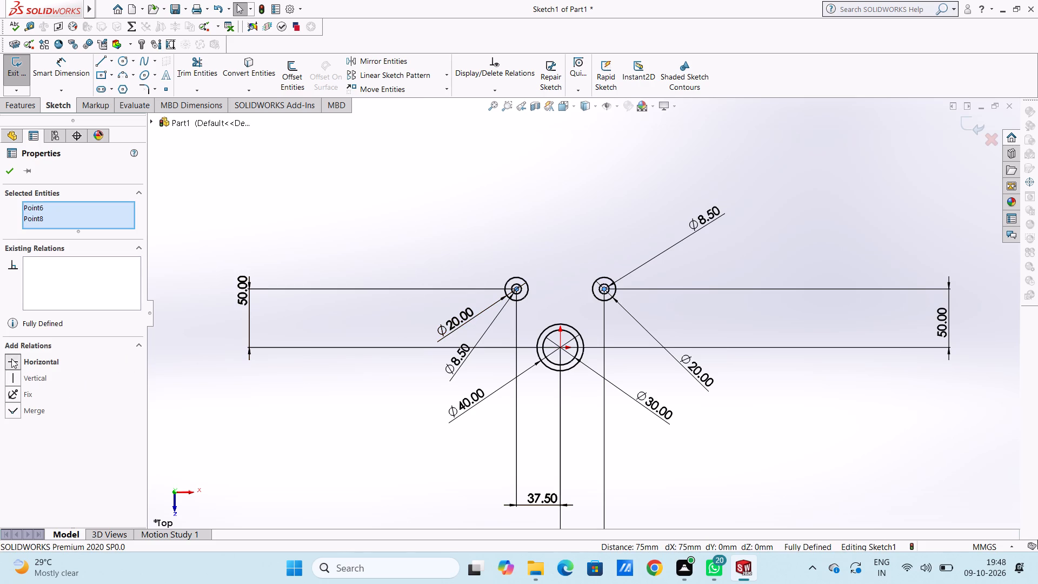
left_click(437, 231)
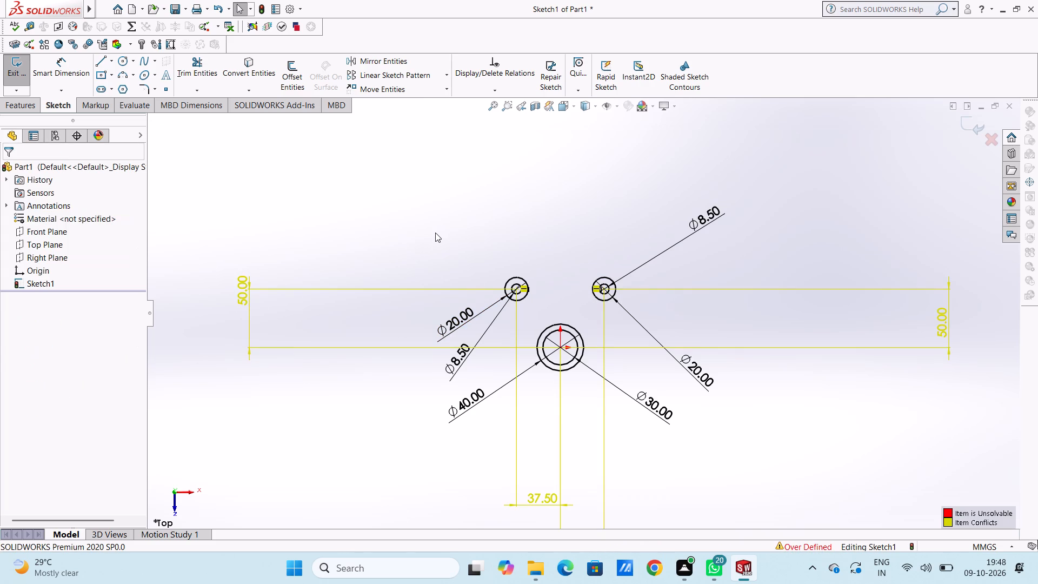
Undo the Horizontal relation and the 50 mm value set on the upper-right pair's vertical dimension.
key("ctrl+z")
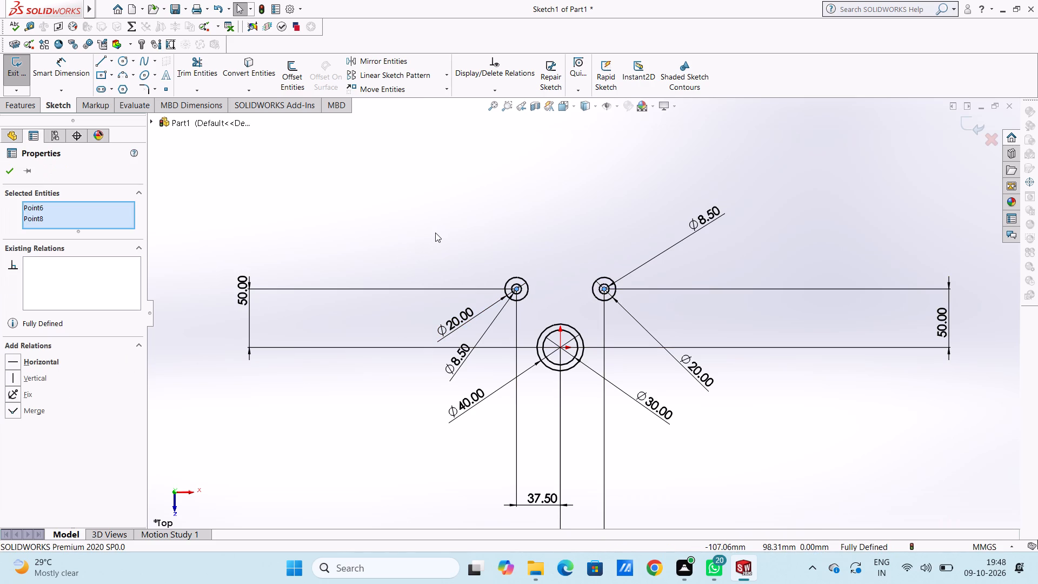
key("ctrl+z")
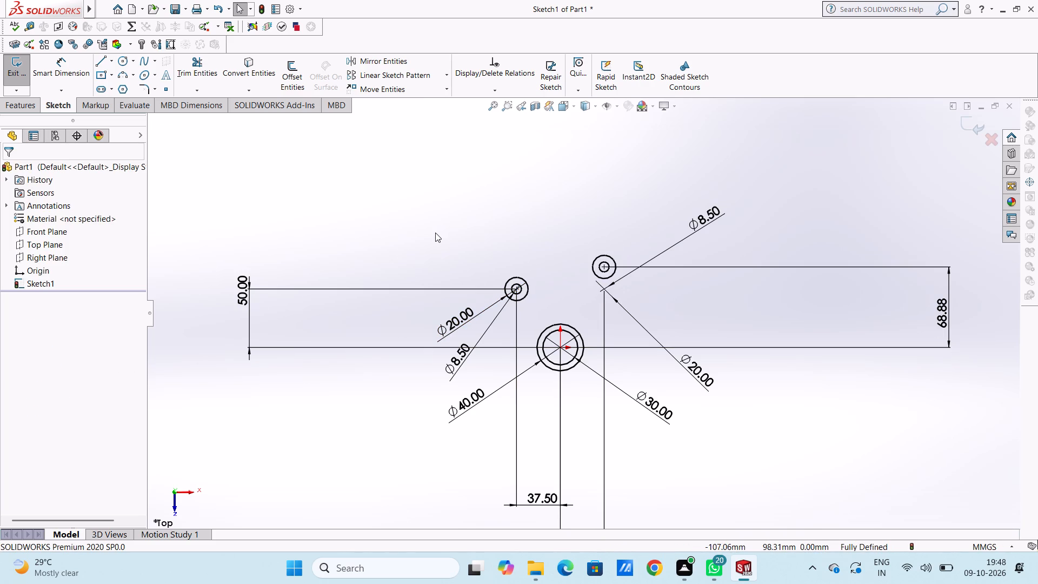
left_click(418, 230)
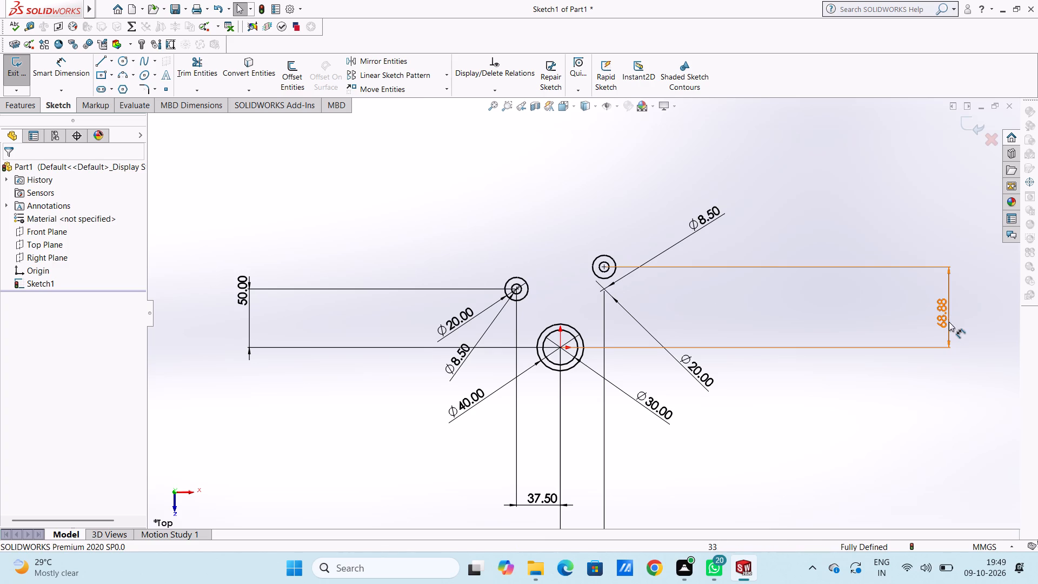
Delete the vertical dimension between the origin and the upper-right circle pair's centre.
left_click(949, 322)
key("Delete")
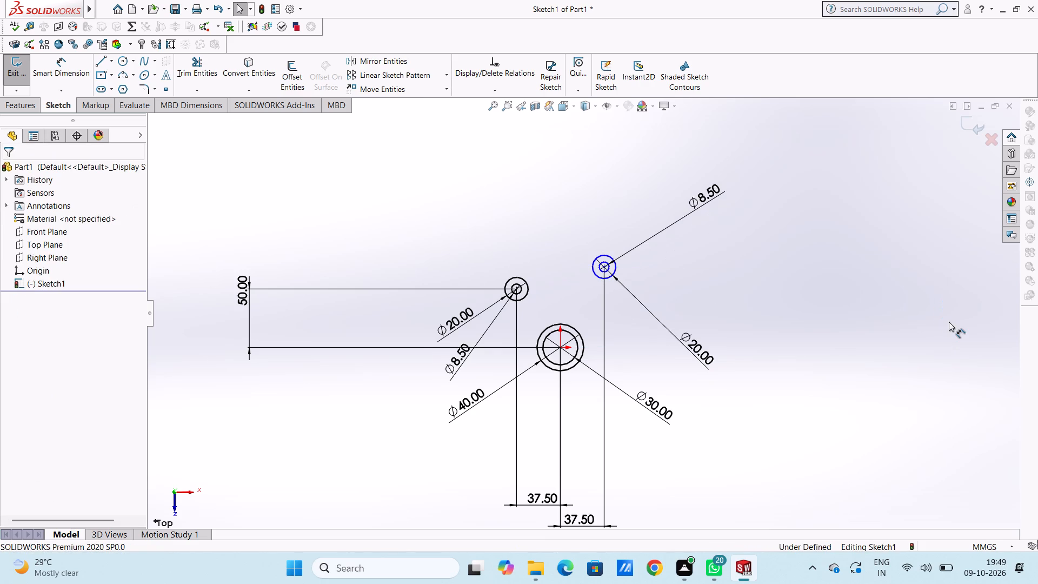
Add a Horizontal relation between the centres of the two upper circle pairs.
left_click(499, 262)
scroll(578, 288, "down", 2)
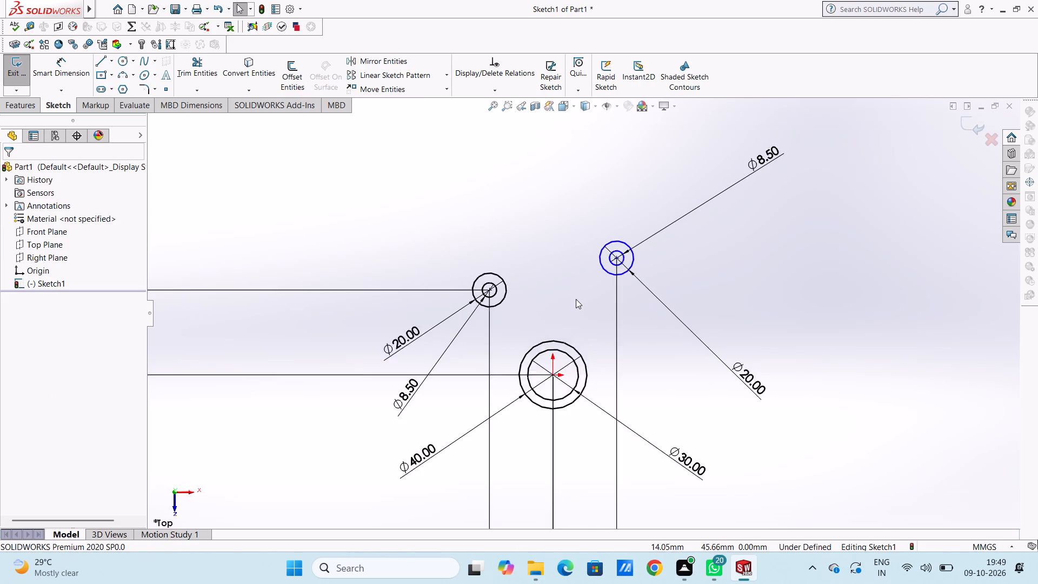
scroll(576, 299, "down", 1)
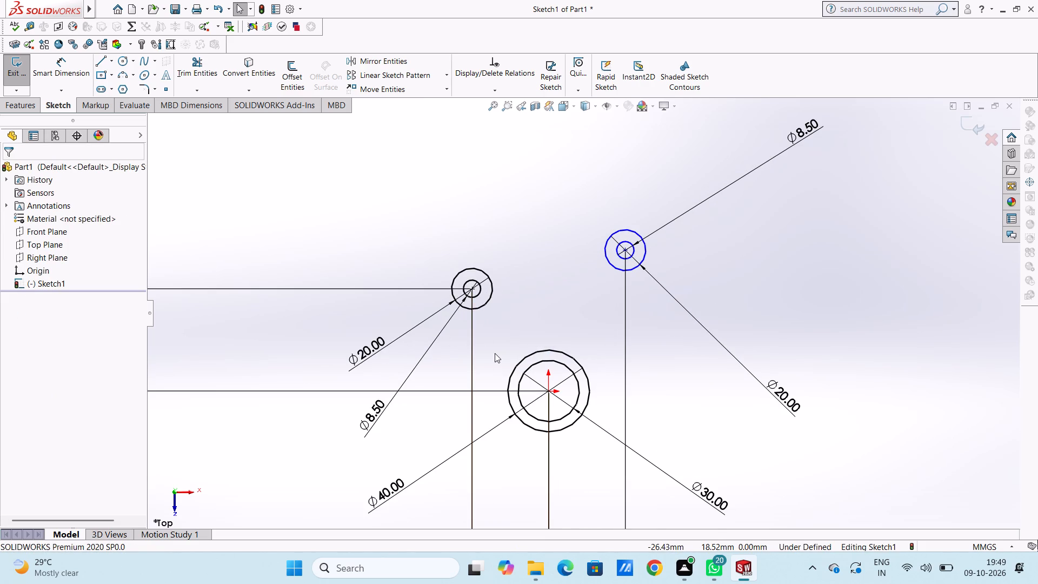
left_click(474, 290, "ctrl")
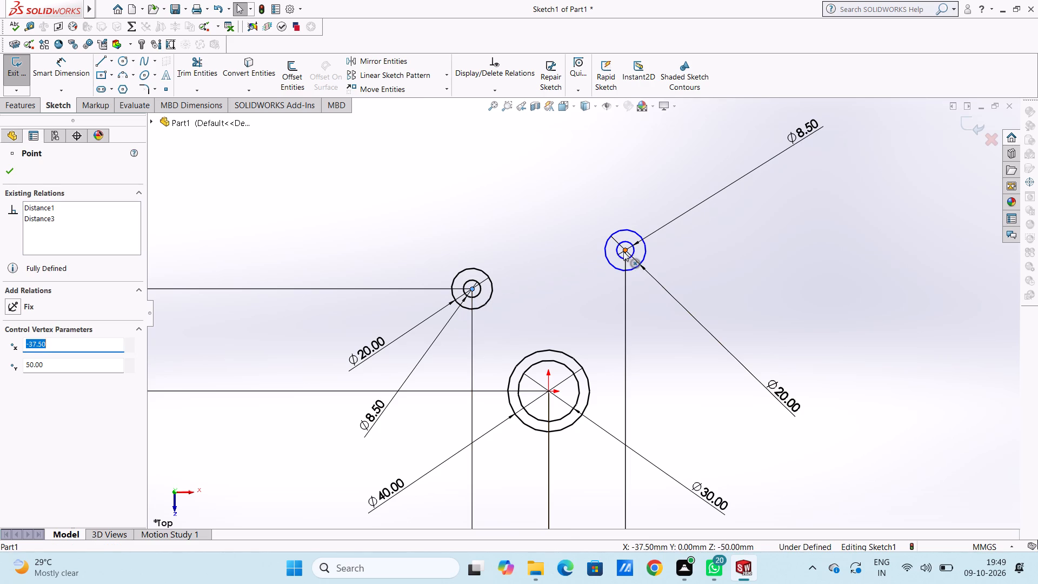
left_click(623, 251, "ctrl")
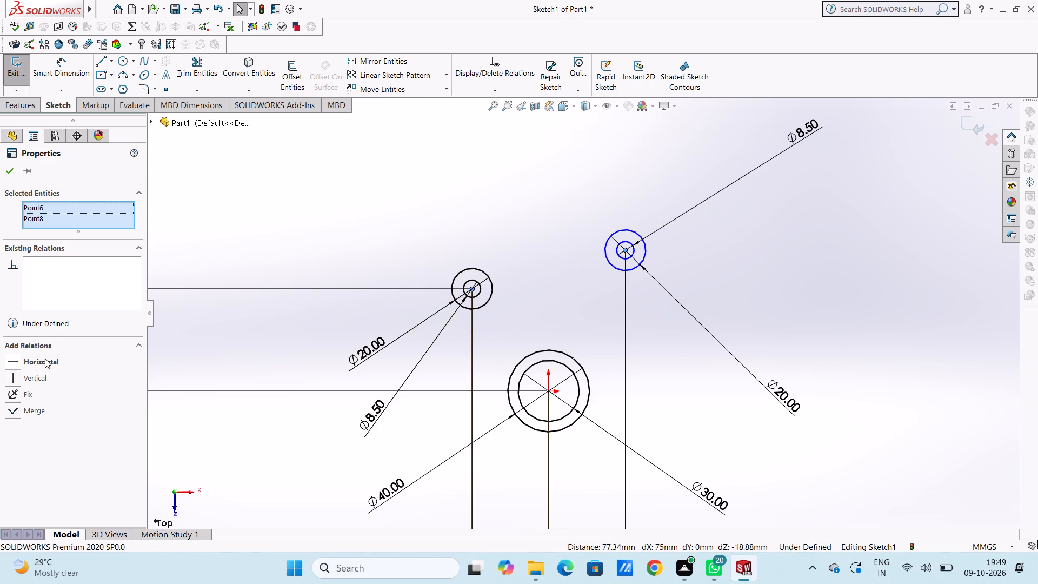
left_click(10, 361)
left_click(297, 335)
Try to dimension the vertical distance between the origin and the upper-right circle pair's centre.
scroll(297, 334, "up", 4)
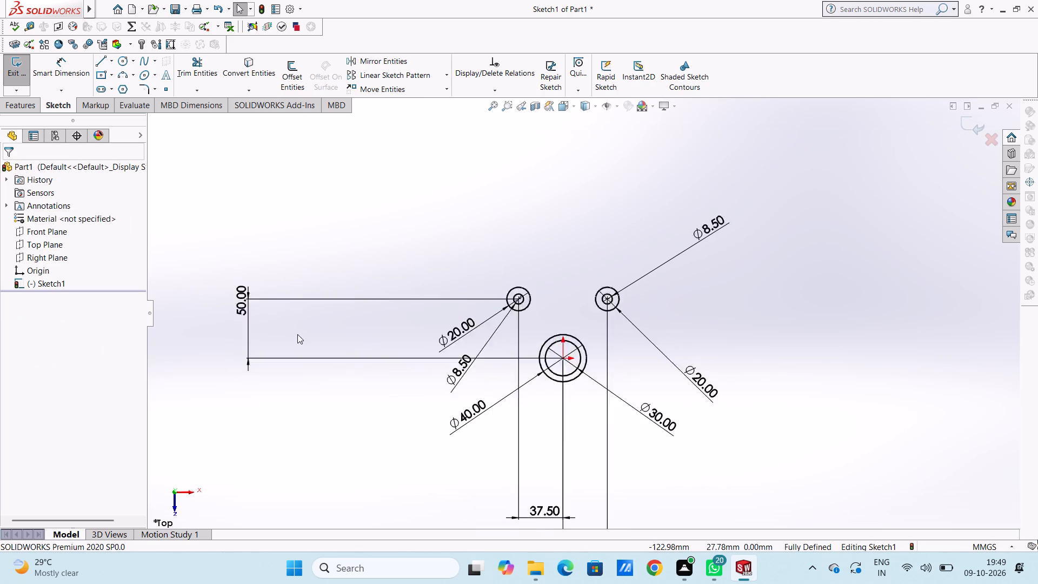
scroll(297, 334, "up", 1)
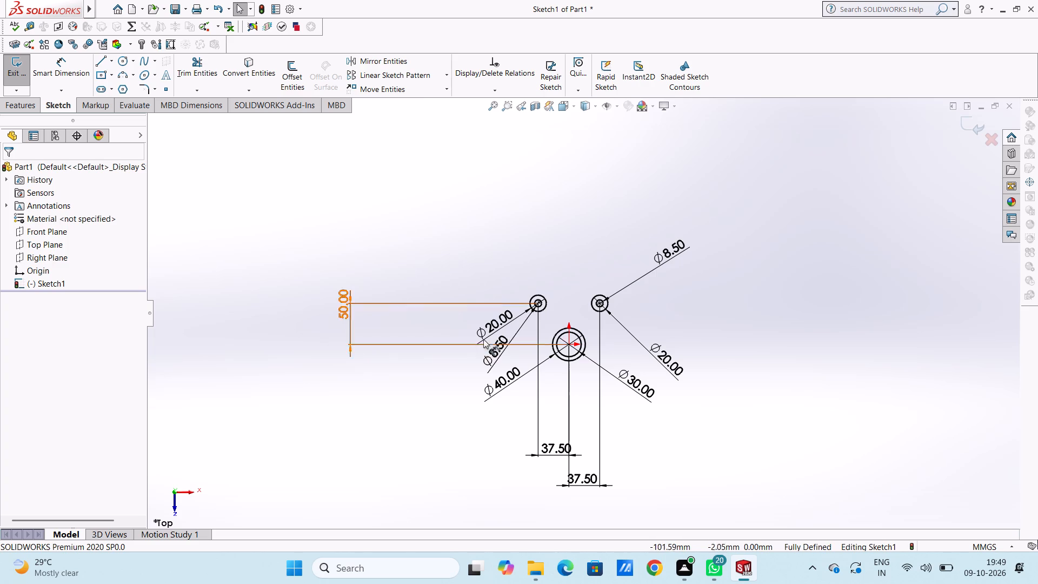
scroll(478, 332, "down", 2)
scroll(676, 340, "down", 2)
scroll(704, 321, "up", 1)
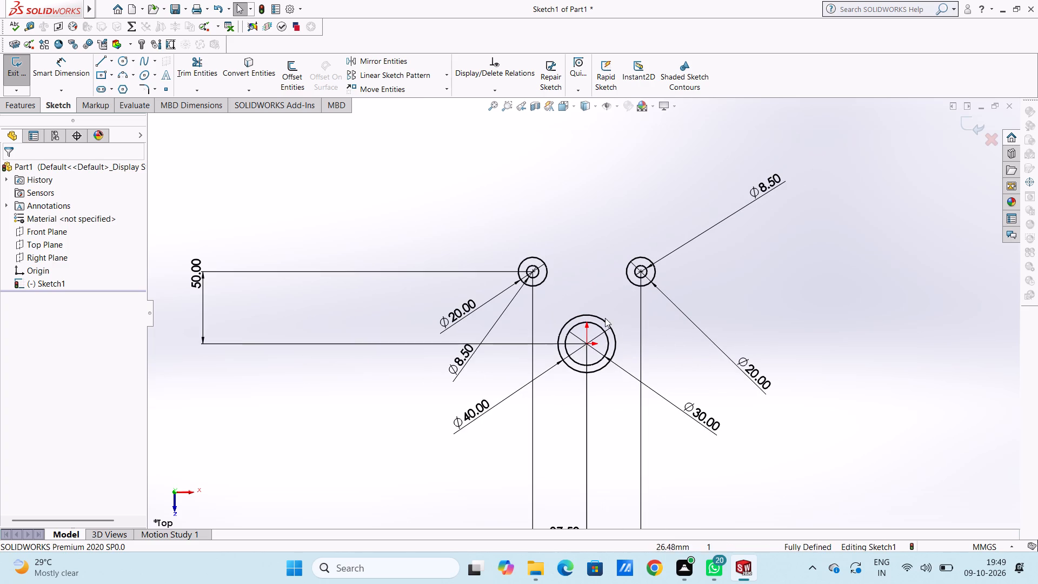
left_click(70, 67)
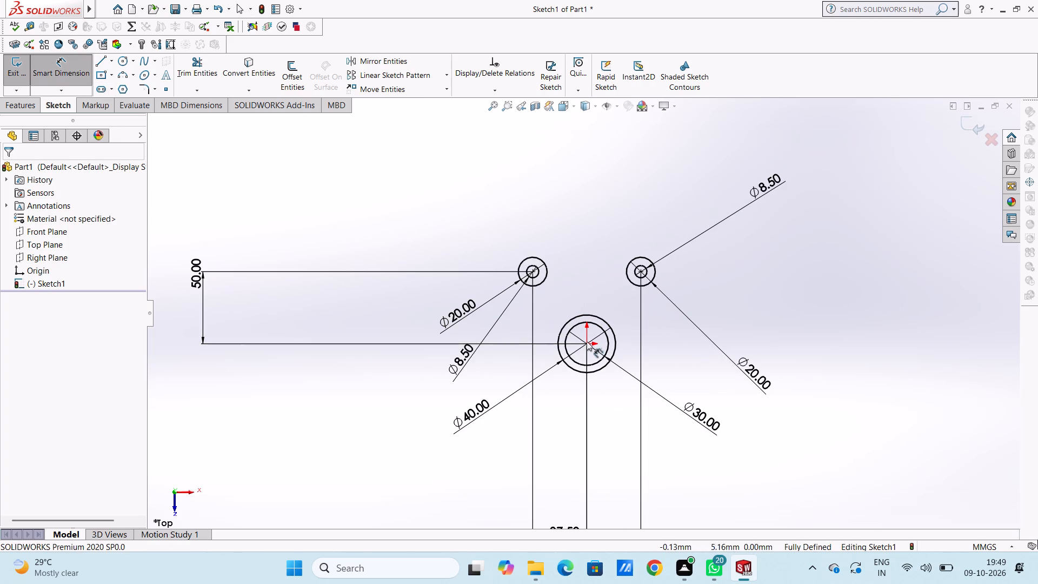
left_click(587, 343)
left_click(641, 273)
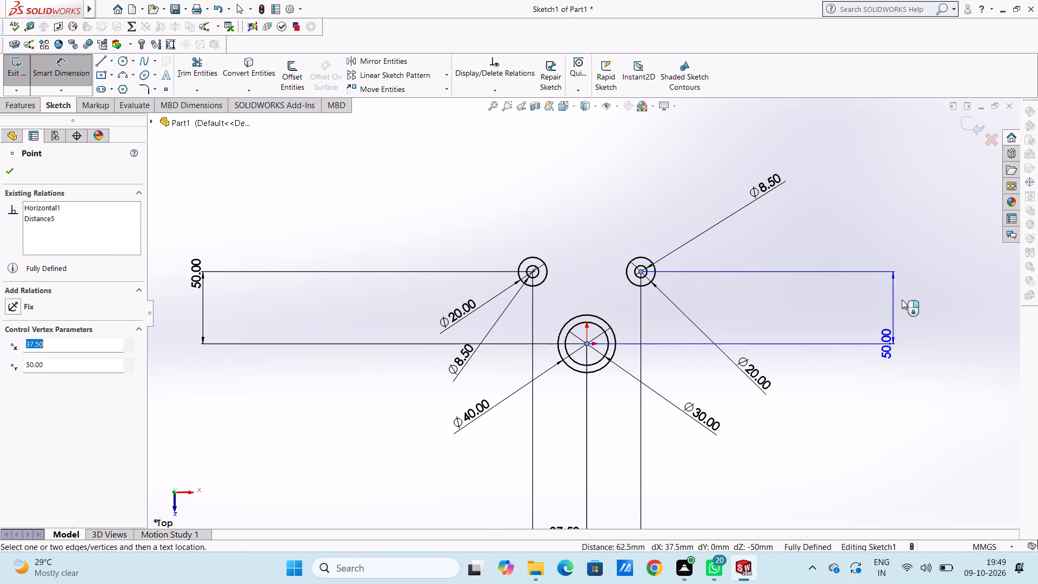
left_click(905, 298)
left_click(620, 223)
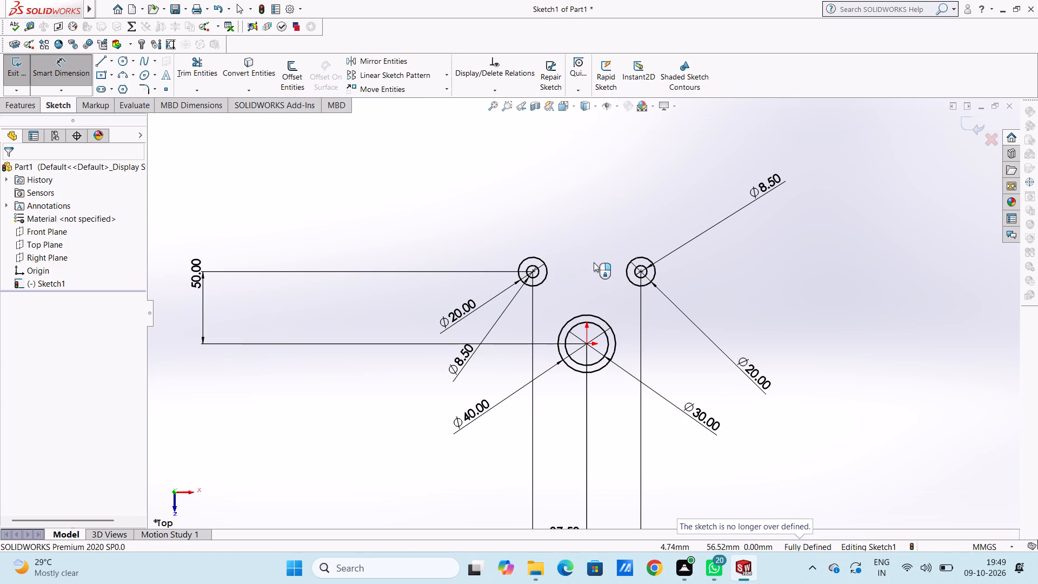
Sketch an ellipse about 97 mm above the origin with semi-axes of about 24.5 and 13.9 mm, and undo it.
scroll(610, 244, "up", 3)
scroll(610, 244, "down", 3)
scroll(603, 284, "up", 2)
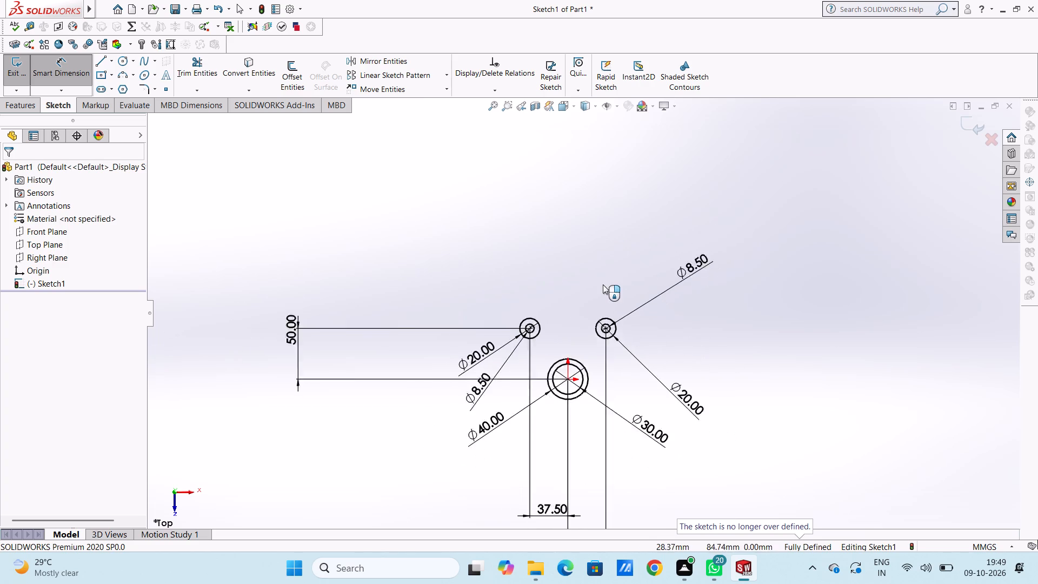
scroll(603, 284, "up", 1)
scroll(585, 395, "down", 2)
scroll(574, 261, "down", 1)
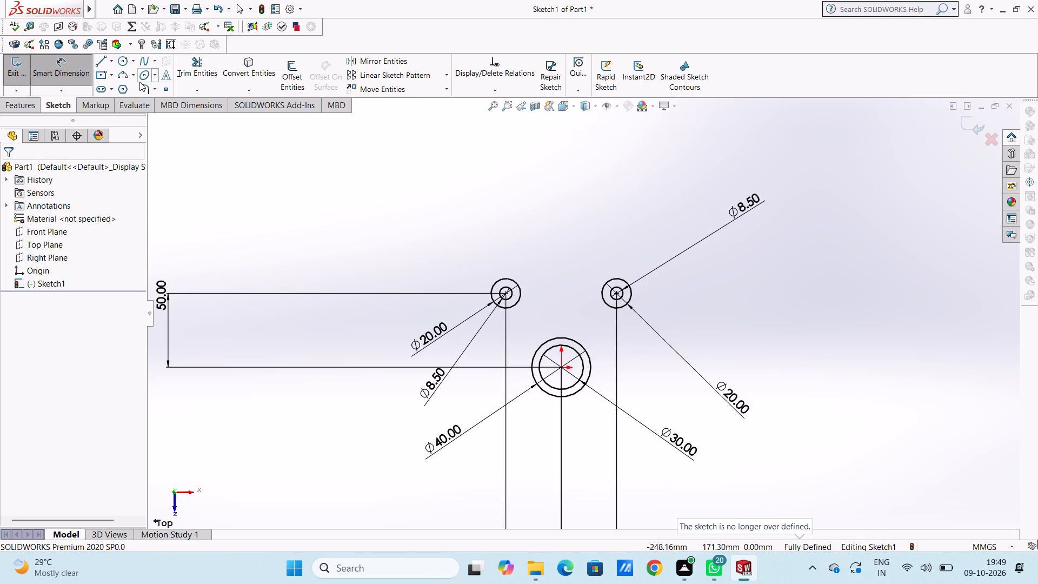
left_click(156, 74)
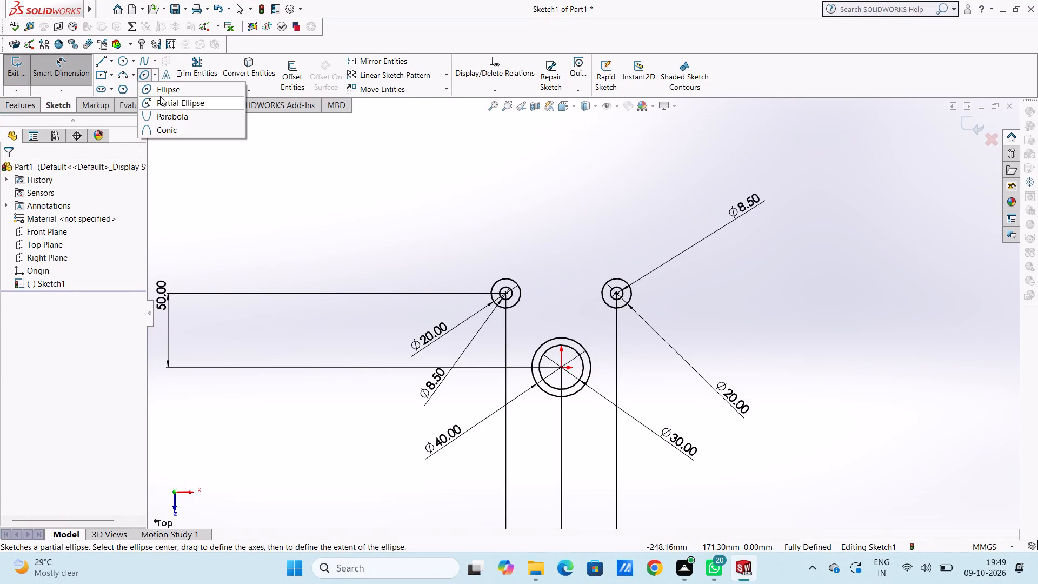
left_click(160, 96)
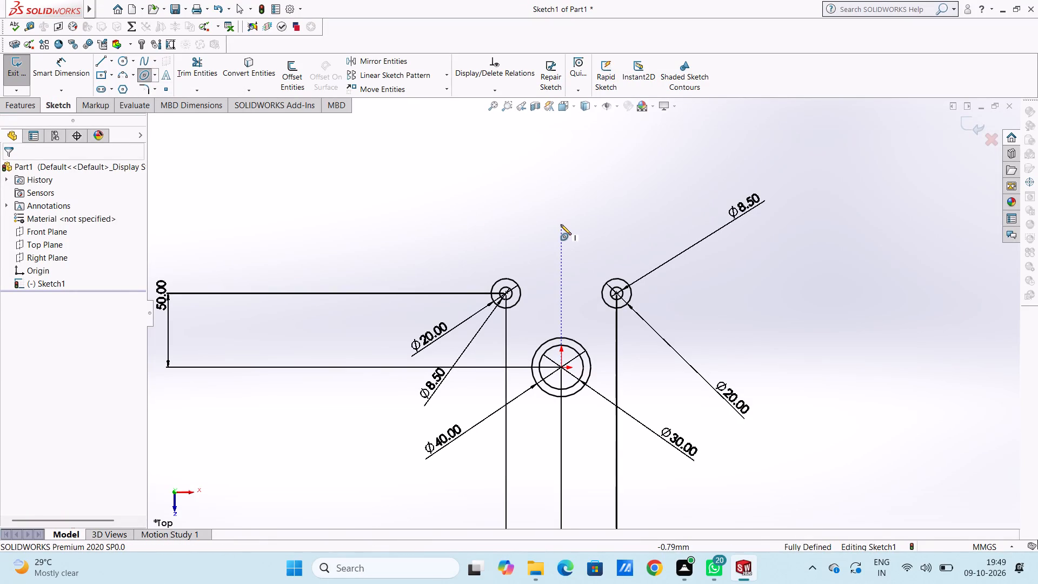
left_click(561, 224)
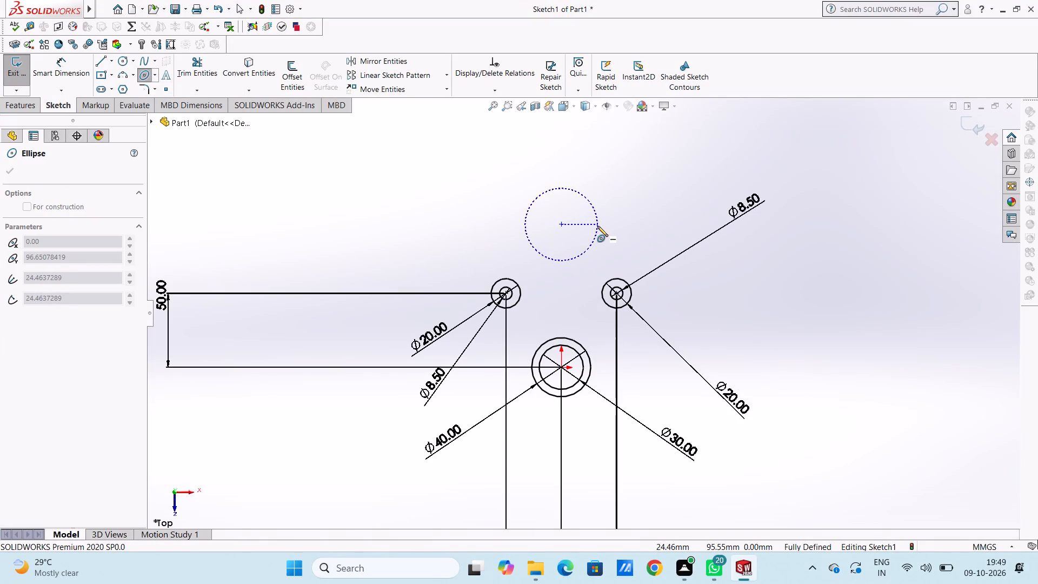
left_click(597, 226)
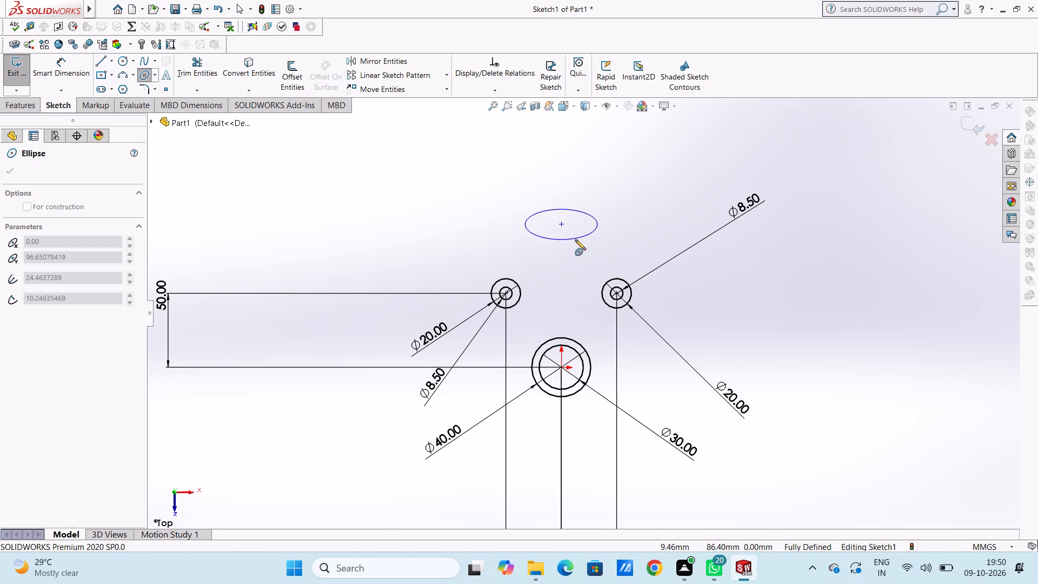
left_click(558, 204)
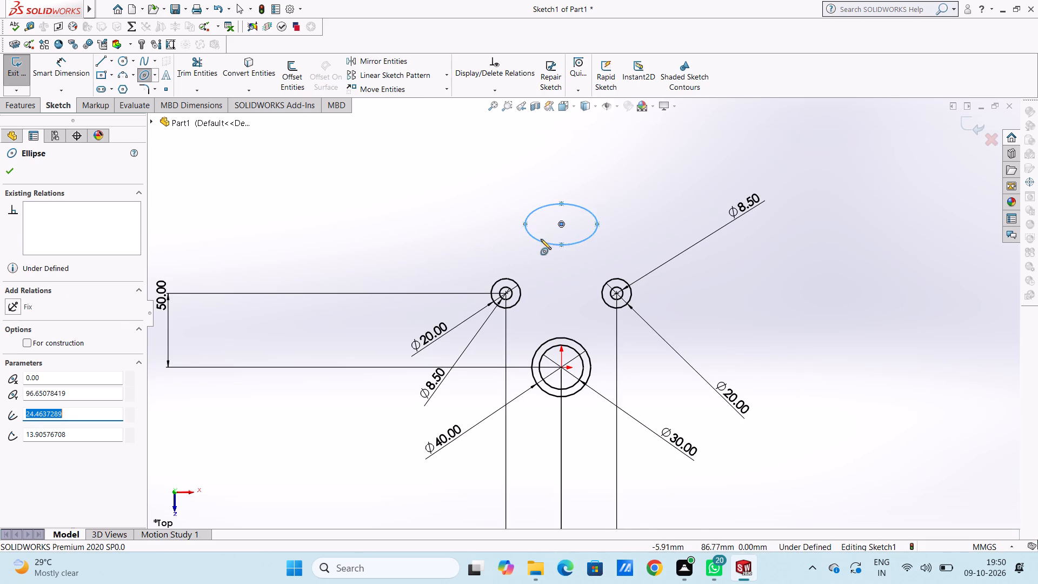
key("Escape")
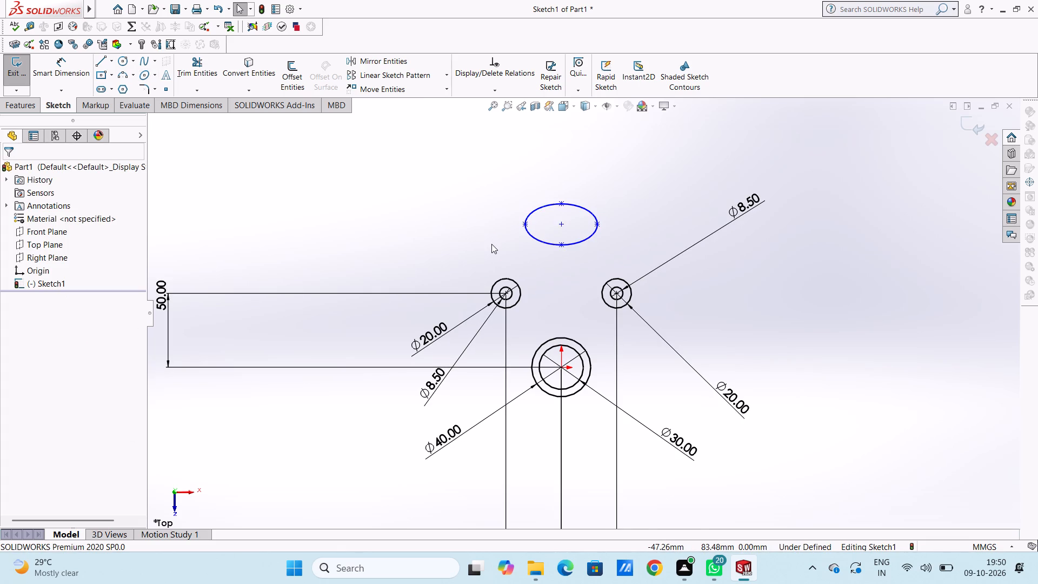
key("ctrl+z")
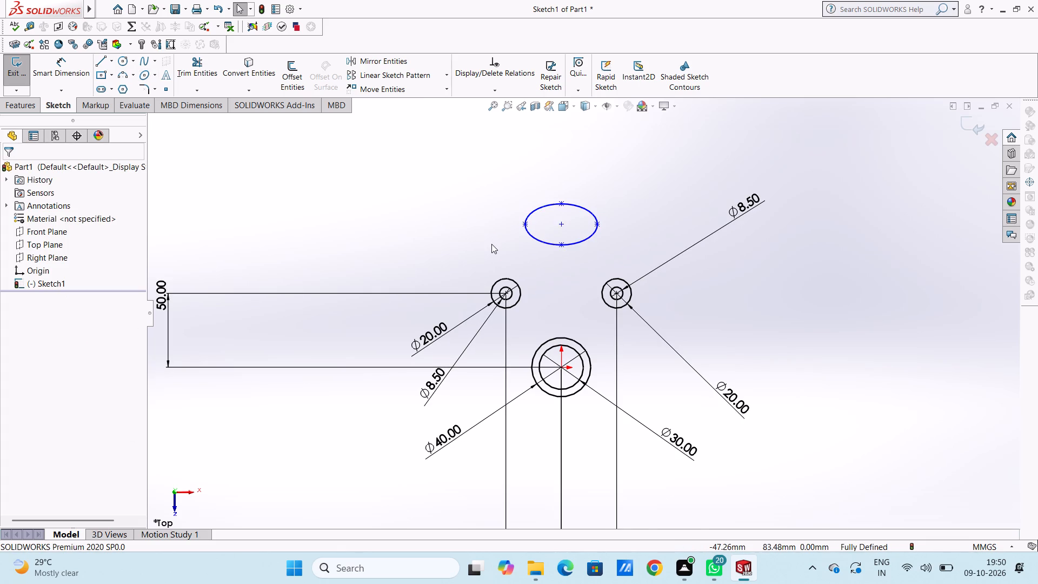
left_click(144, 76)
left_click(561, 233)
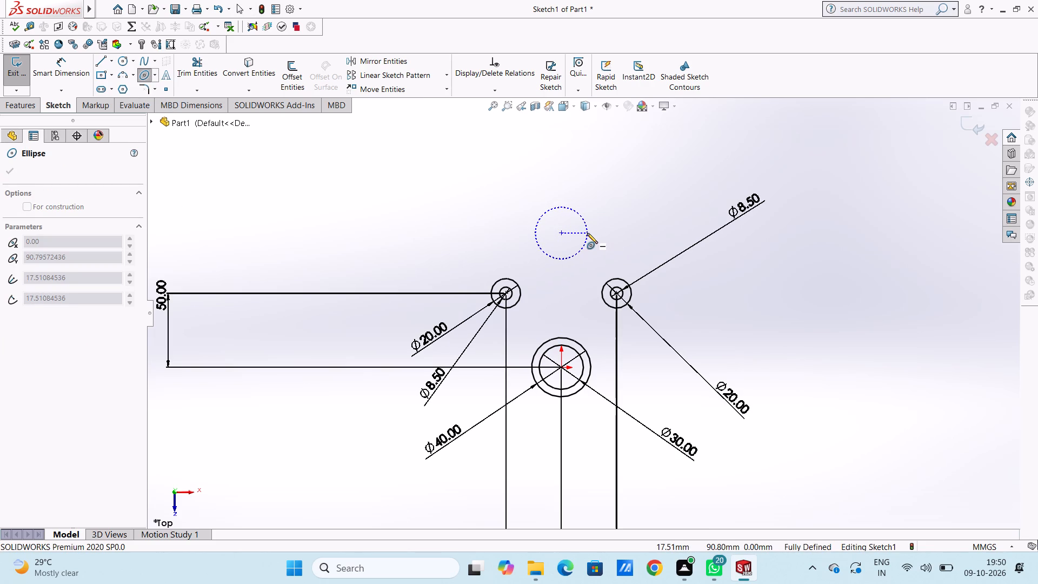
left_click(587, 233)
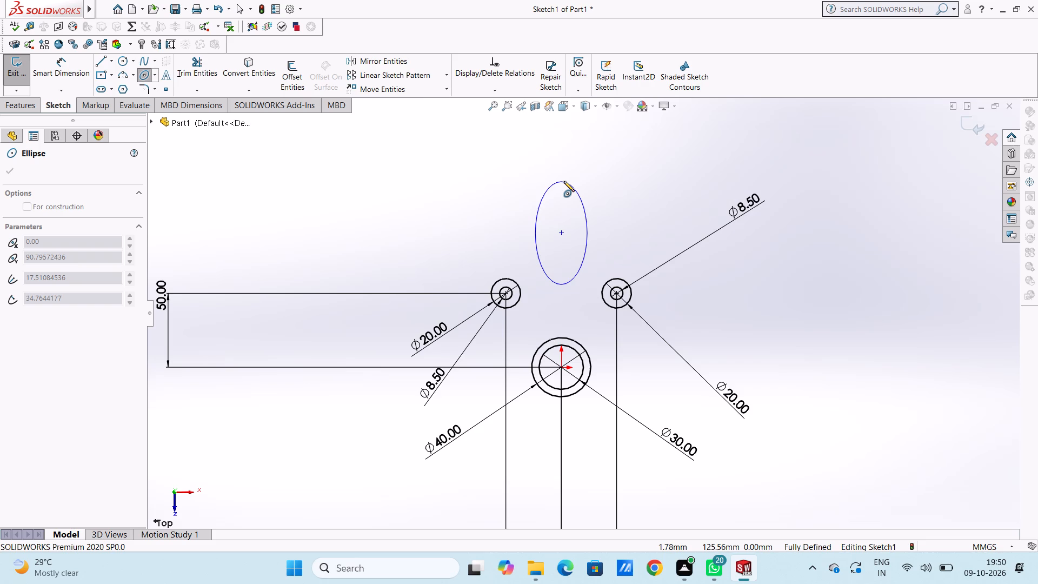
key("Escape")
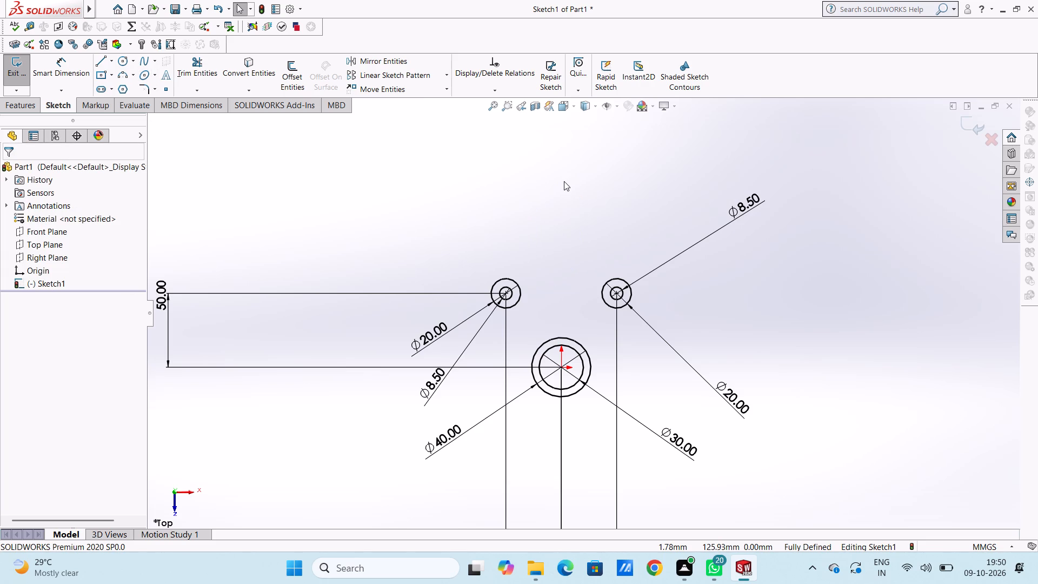
Sketch a horizontal ellipse centred about 84 mm directly above the origin, with semi-axes of about 21.5 and 15 mm.
left_click(143, 77)
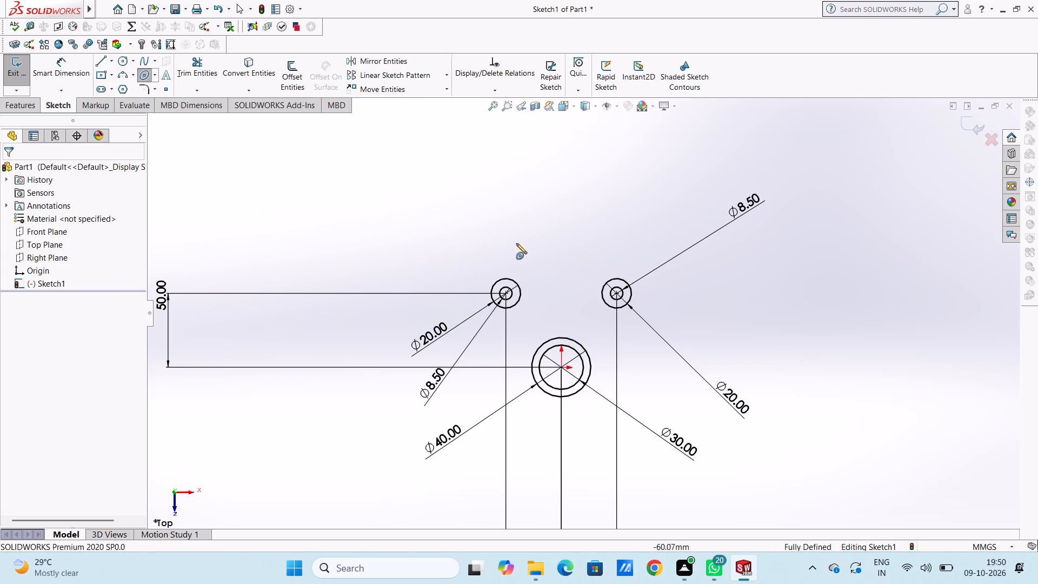
left_click(562, 243)
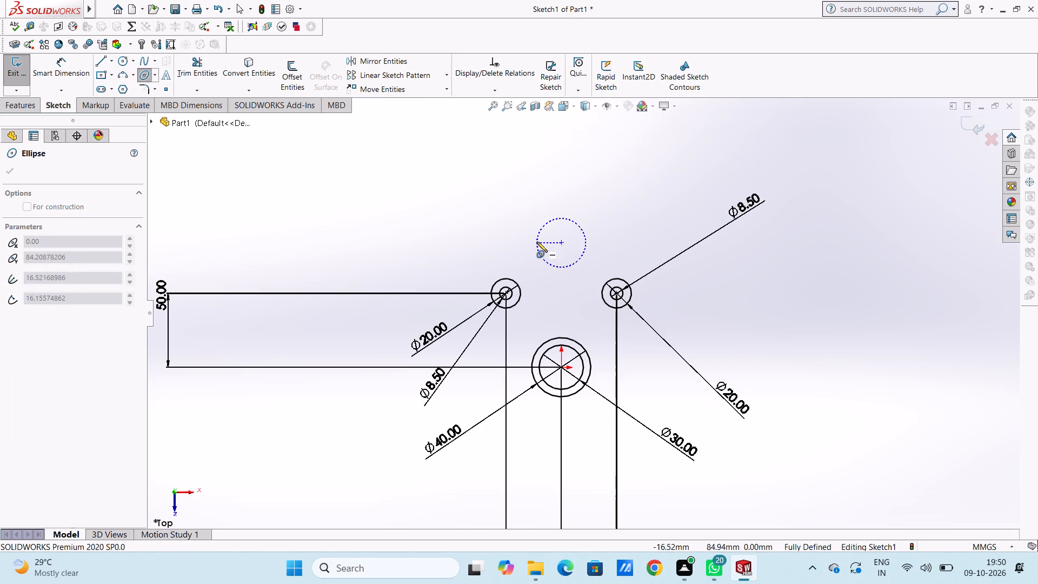
left_click(563, 265)
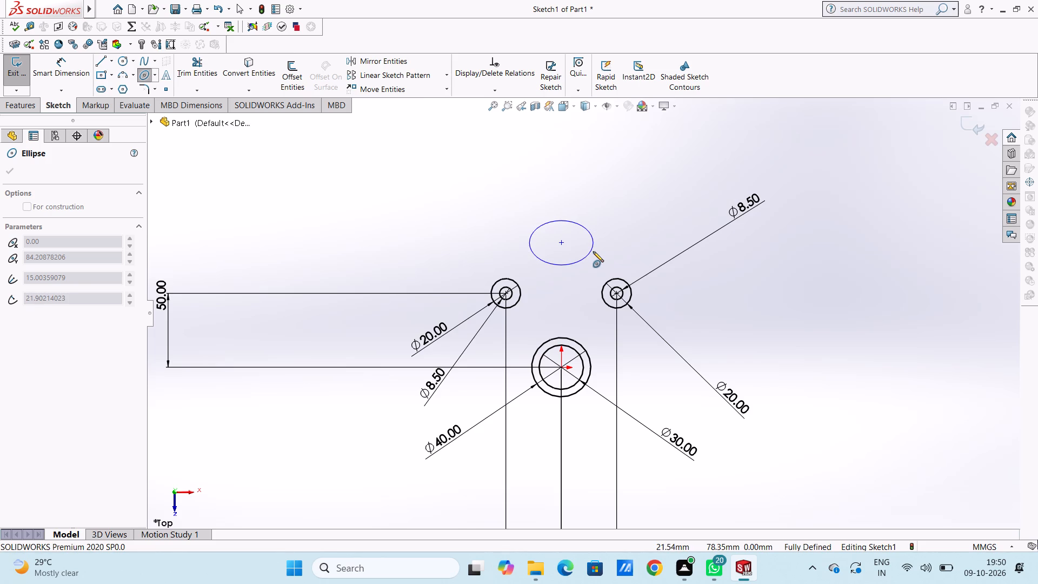
left_click(593, 251)
left_click(12, 169)
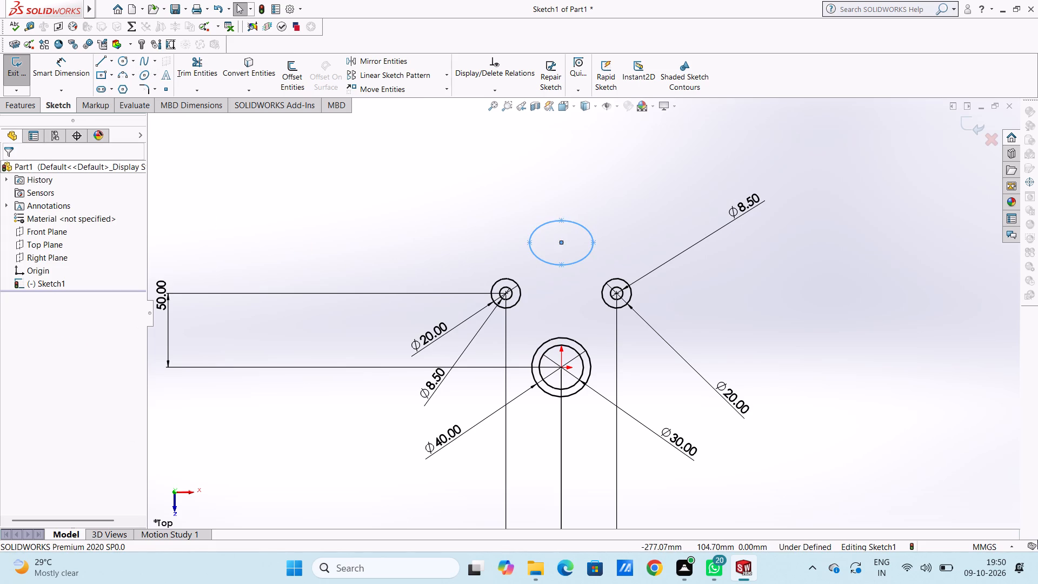
Set the ellipse's horizontal semi-axis to 22 mm.
left_click(69, 72)
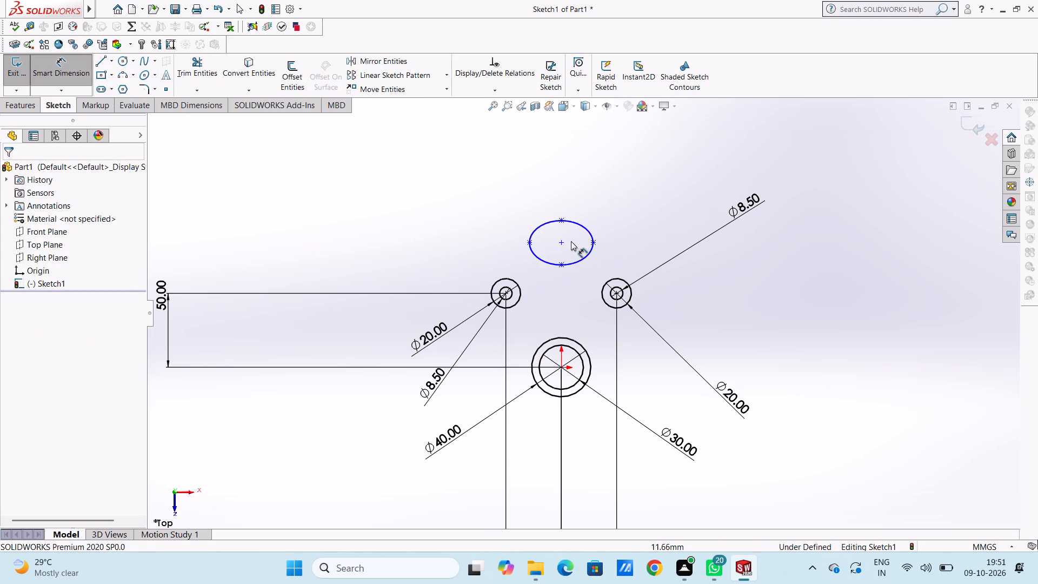
left_click(590, 233)
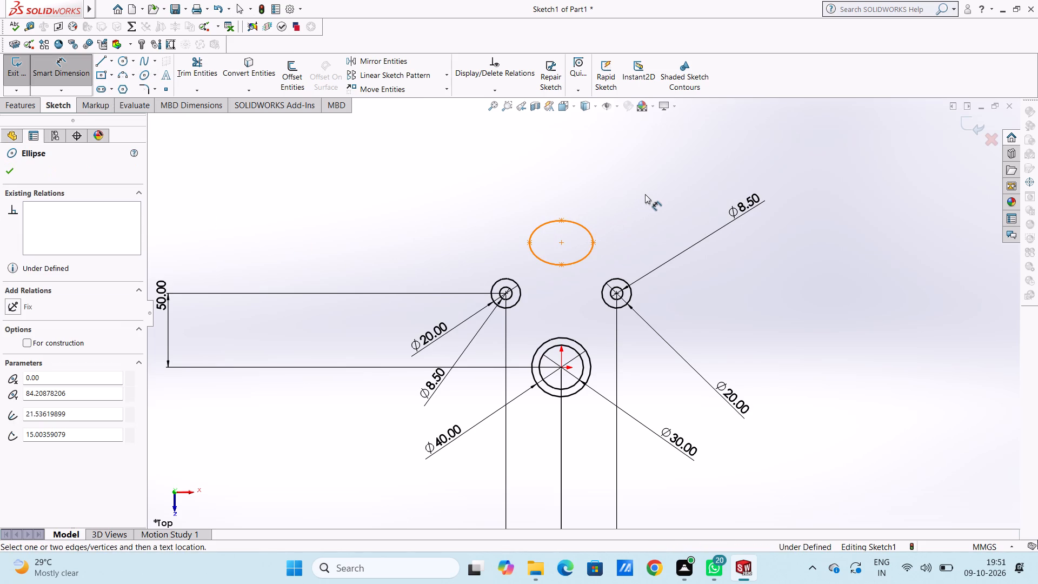
left_click(646, 195)
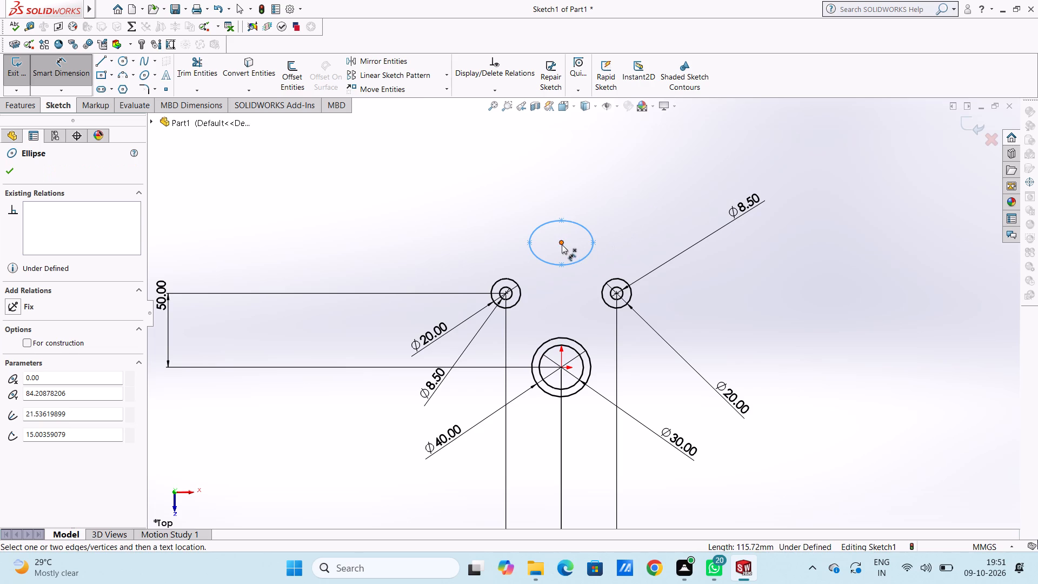
left_click(562, 244)
left_click(587, 229)
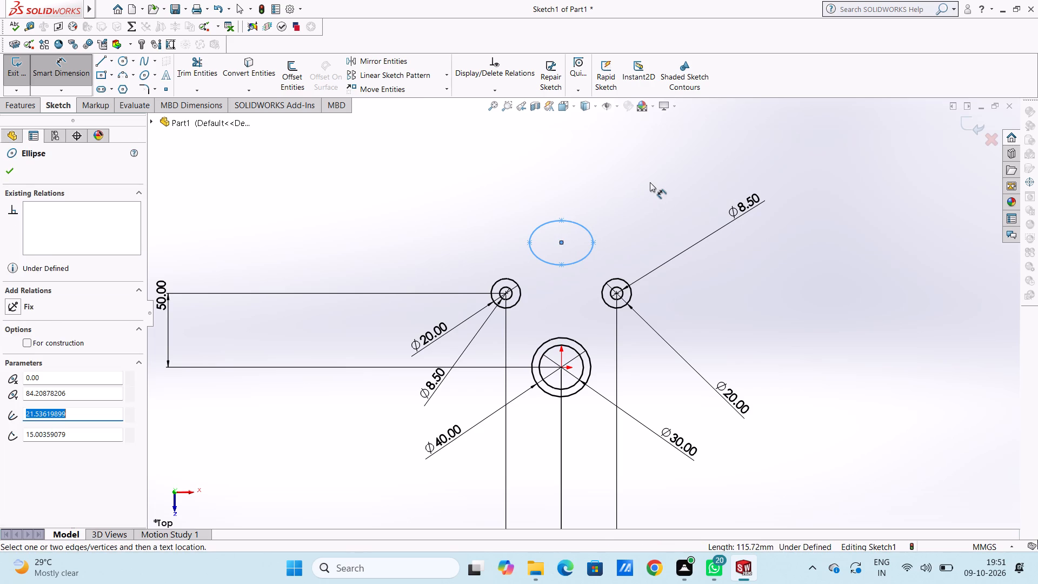
left_click(650, 182)
left_click(589, 229)
type("22")
key("Return")
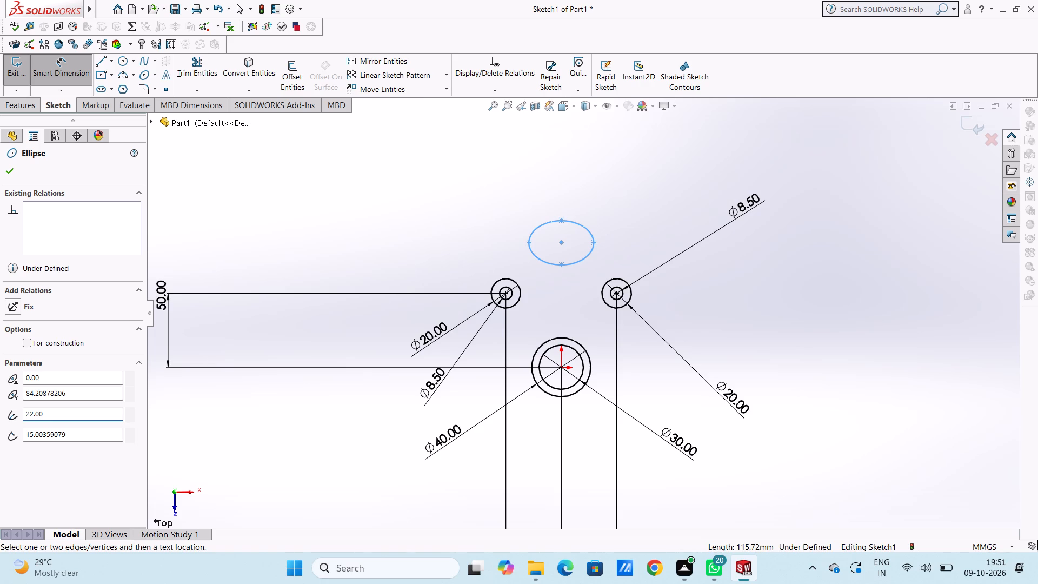
left_click(478, 250)
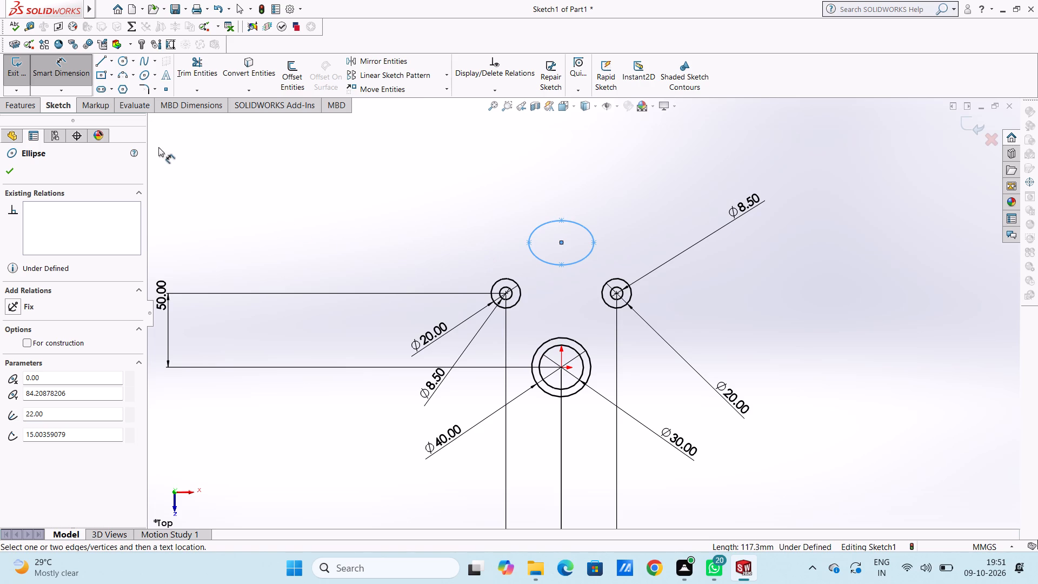
Dimension the ellipse's vertical semi-axis from its centre to its top vertex and set it to 11 mm.
left_click(562, 221)
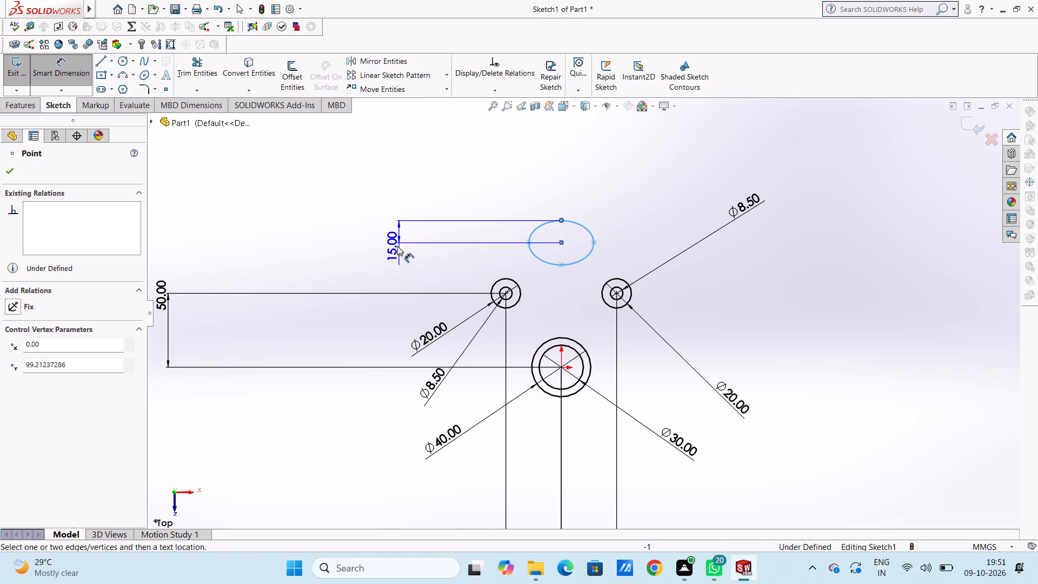
left_click(366, 233)
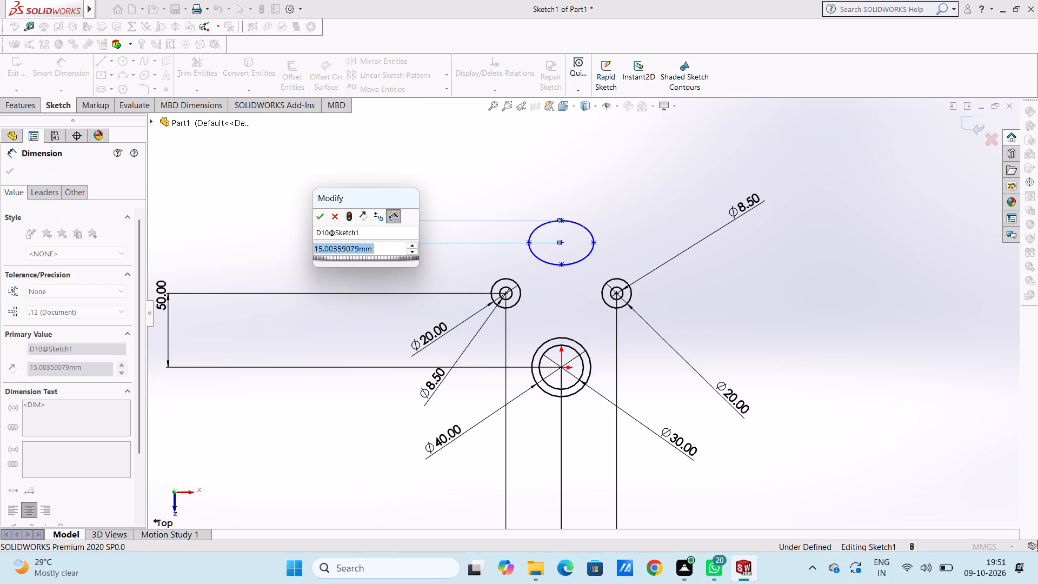
type("11")
key("Return")
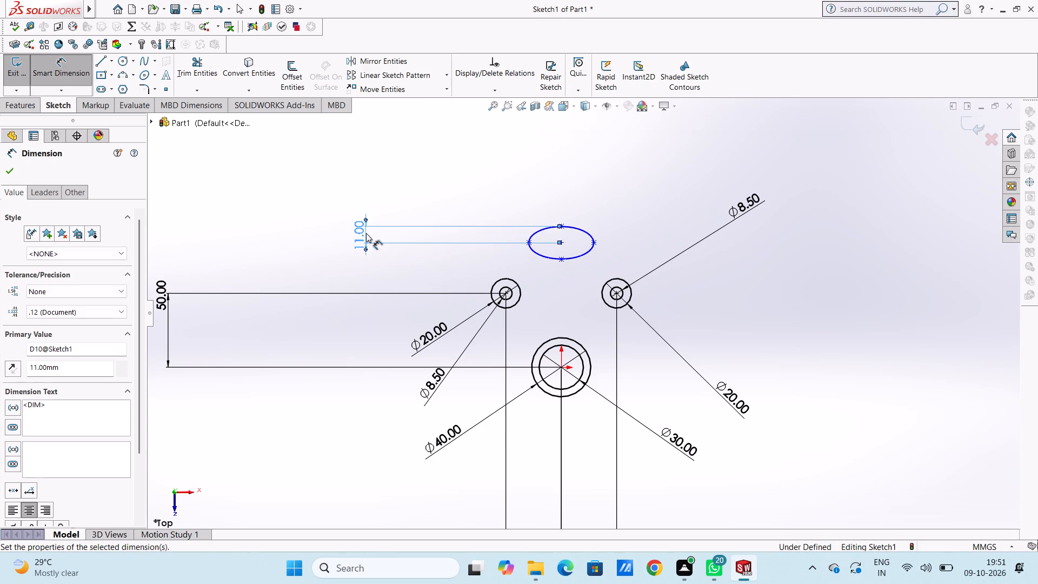
left_click(441, 179)
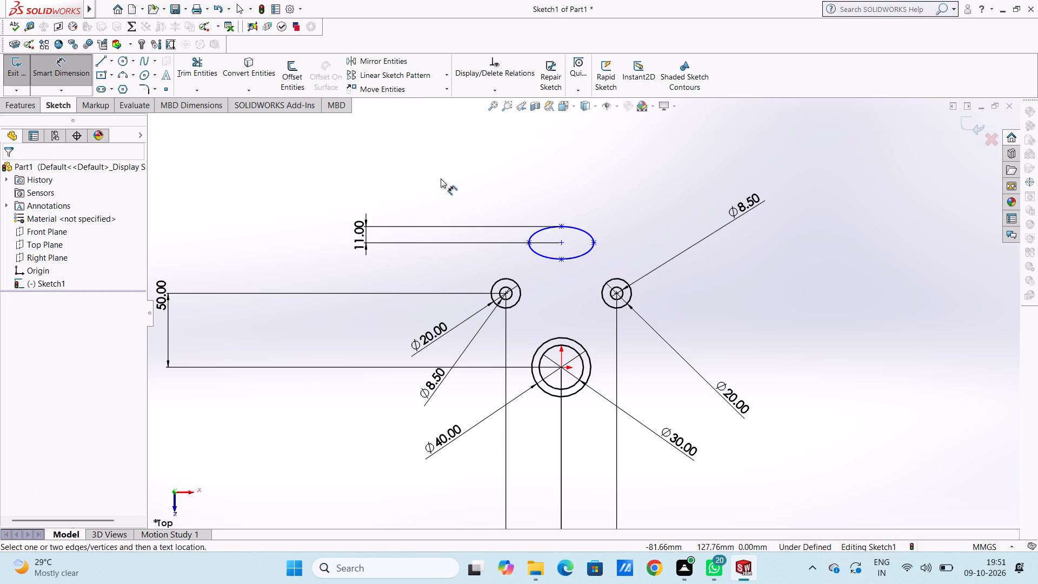
Add a horizontal dimension for the ellipse's long semi-axis, from its centre to its right-hand vertex.
left_click(563, 242)
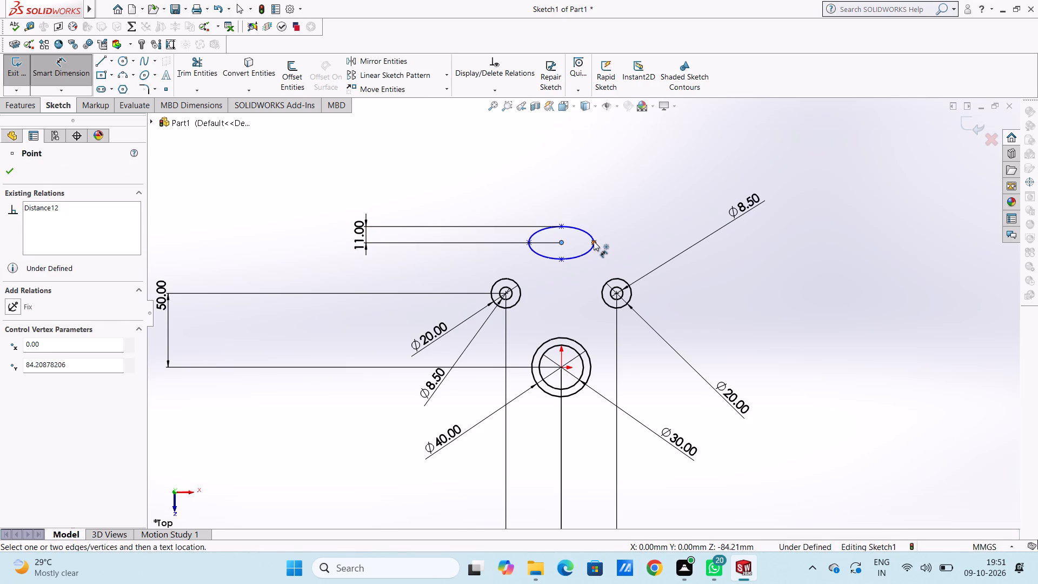
left_click(594, 241)
left_click(605, 174)
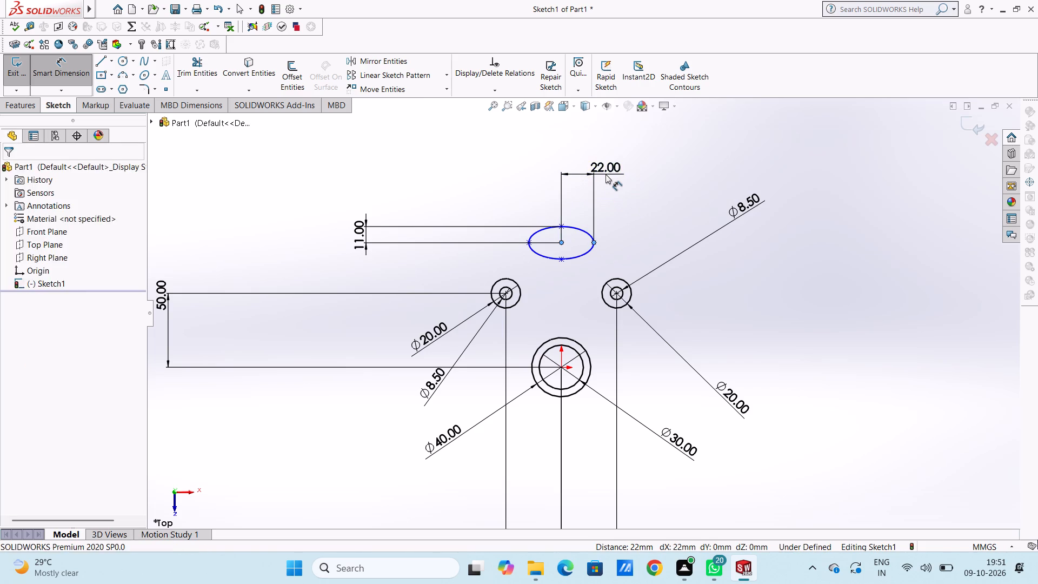
left_click(558, 160)
left_click(531, 165)
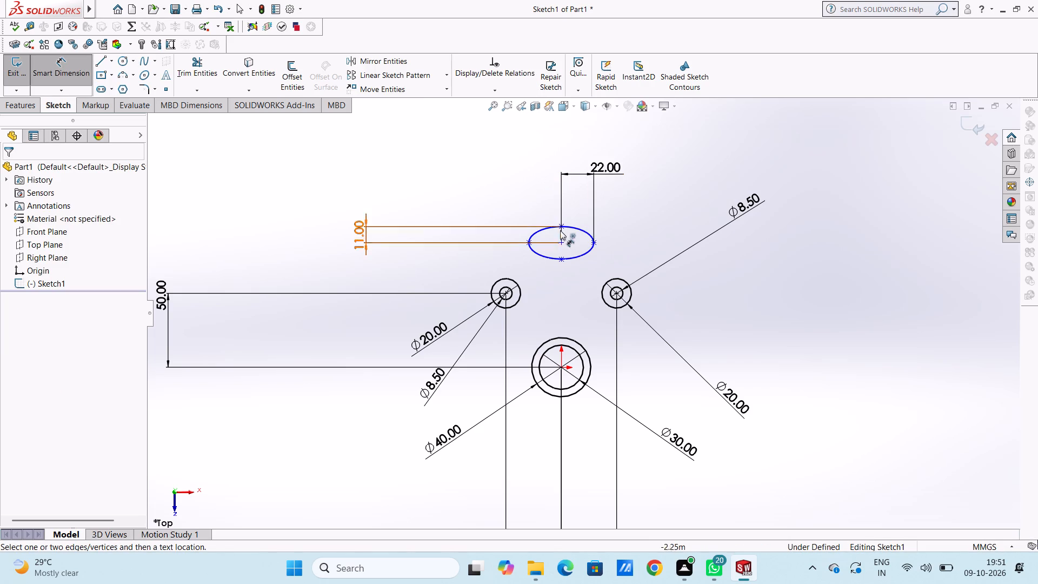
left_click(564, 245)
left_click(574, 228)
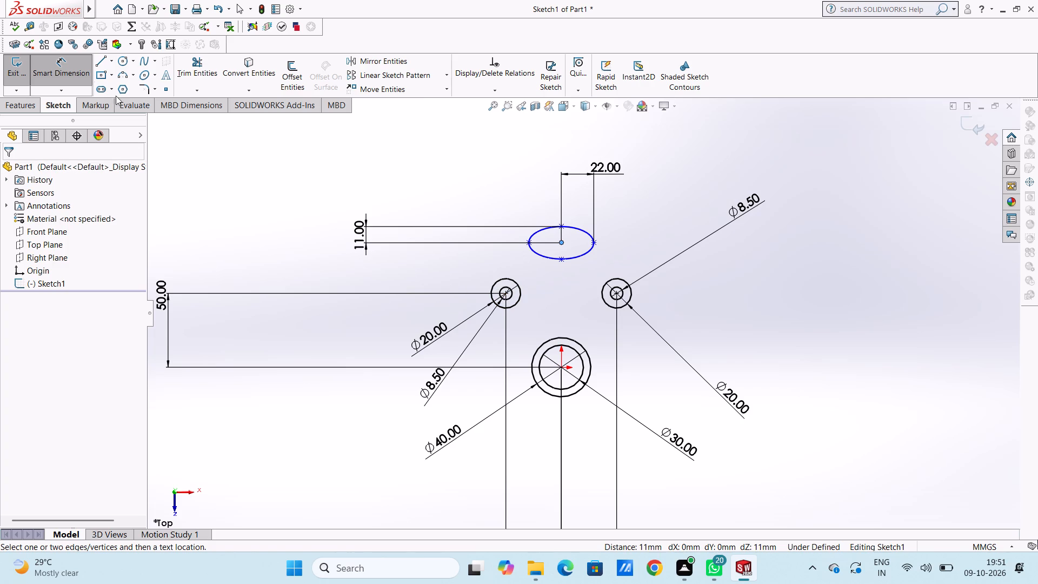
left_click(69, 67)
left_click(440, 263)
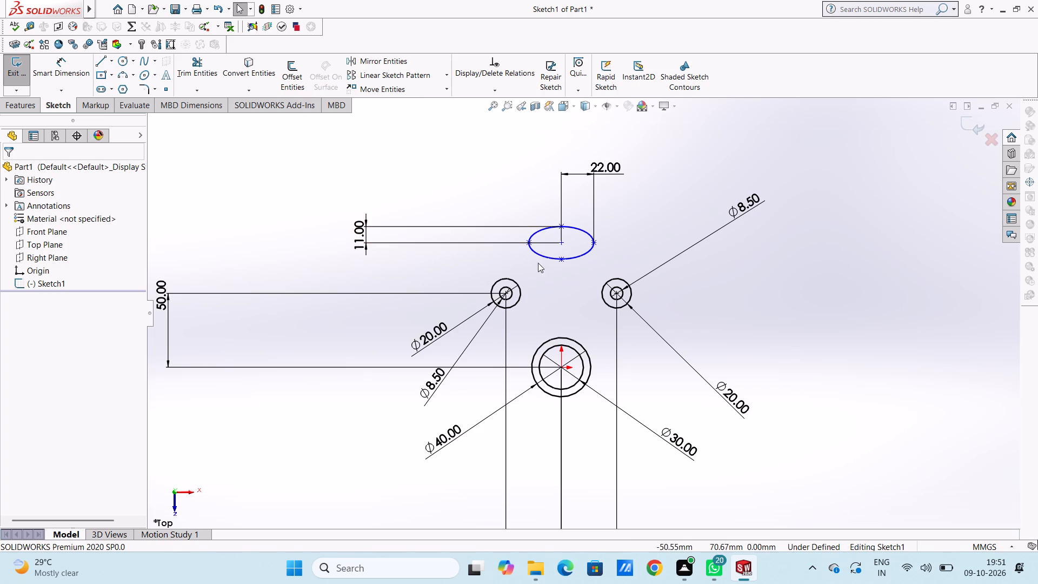
Dimension the vertical distance between the ellipse's centre and the origin.
left_click(52, 79)
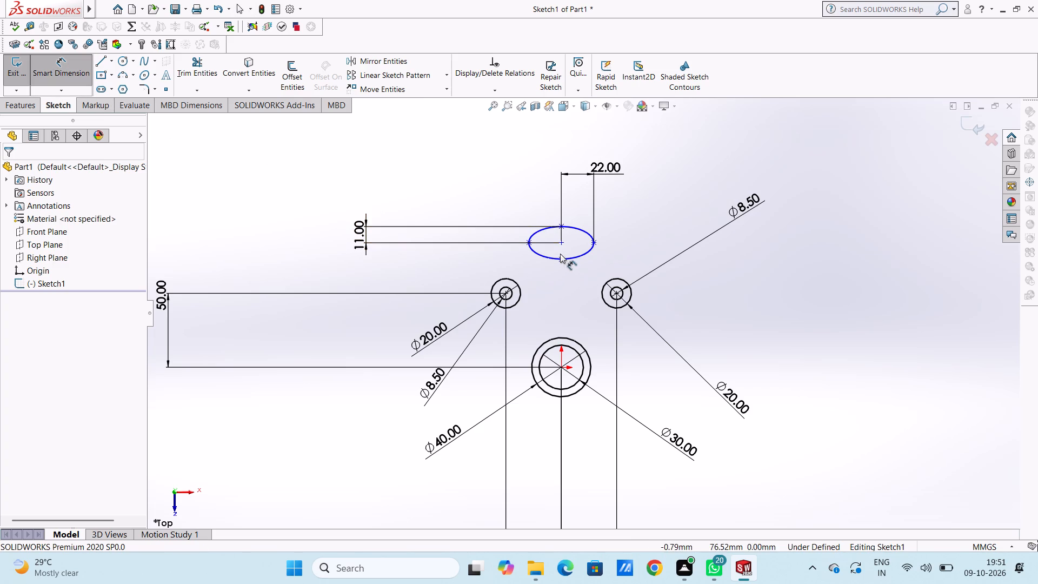
left_click(560, 245)
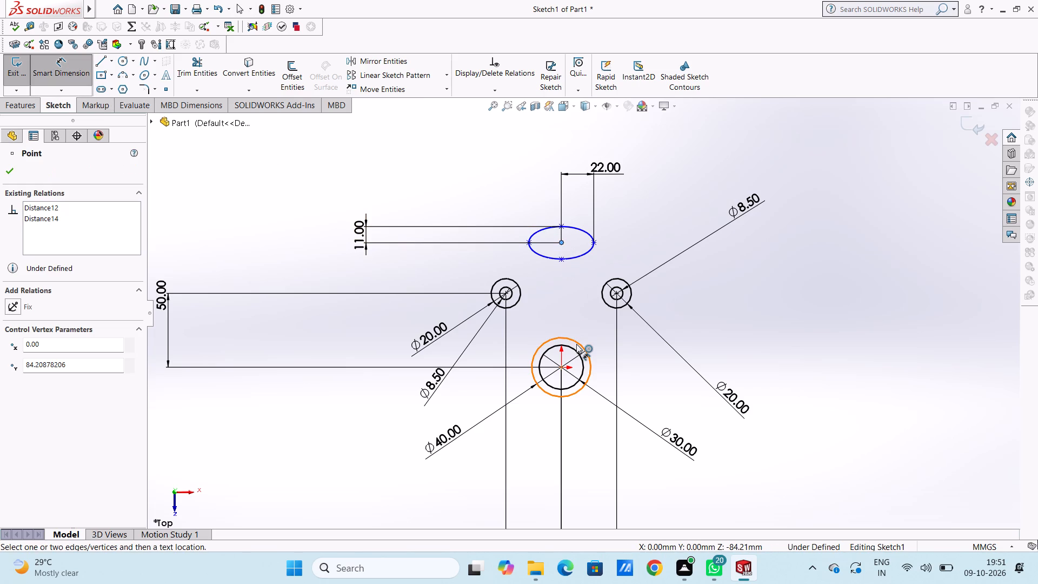
left_click(562, 367)
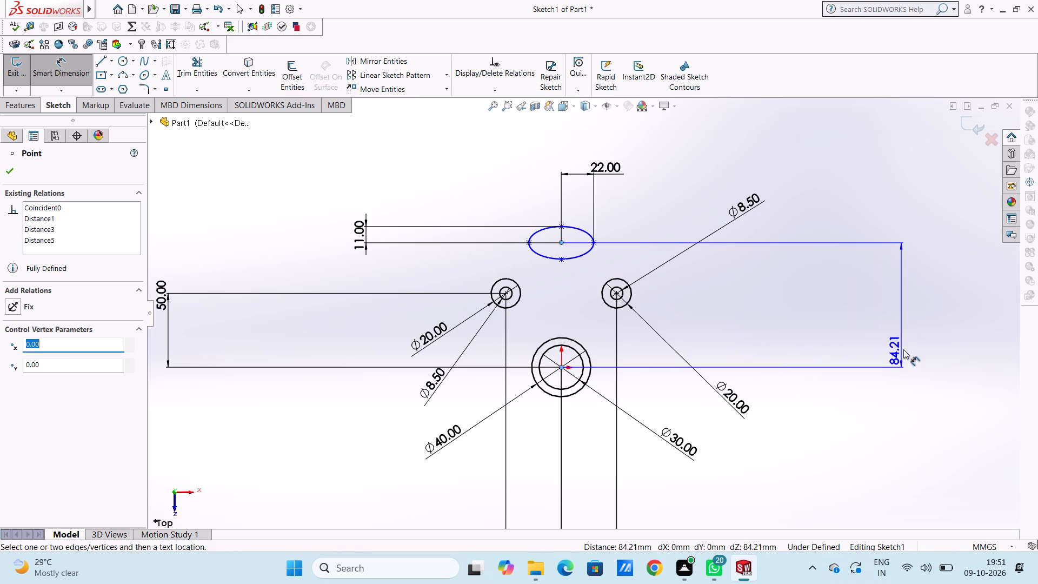
left_click(903, 349)
left_click(857, 330)
left_click(814, 318)
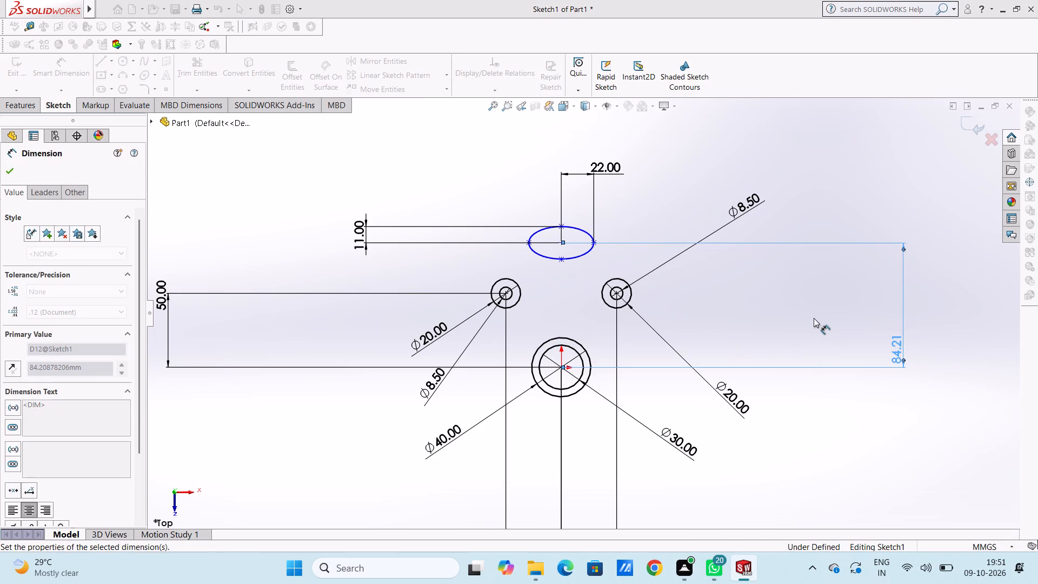
Dimension the horizontal distance between the ellipse's centre and the upper-right circle pair's centre.
left_click(560, 241)
left_click(616, 293)
left_click(603, 136)
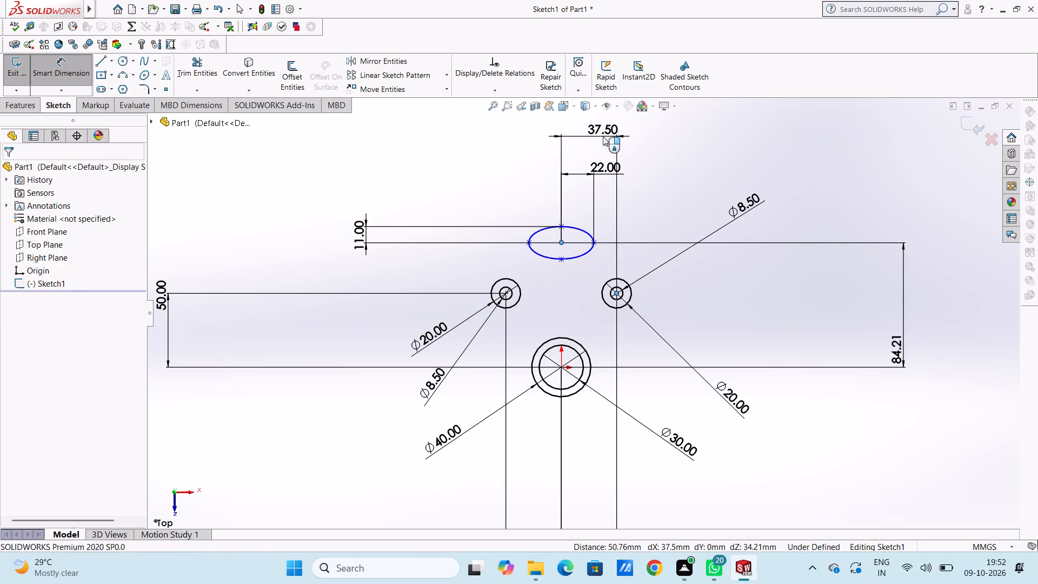
left_click(553, 124)
left_click(500, 158)
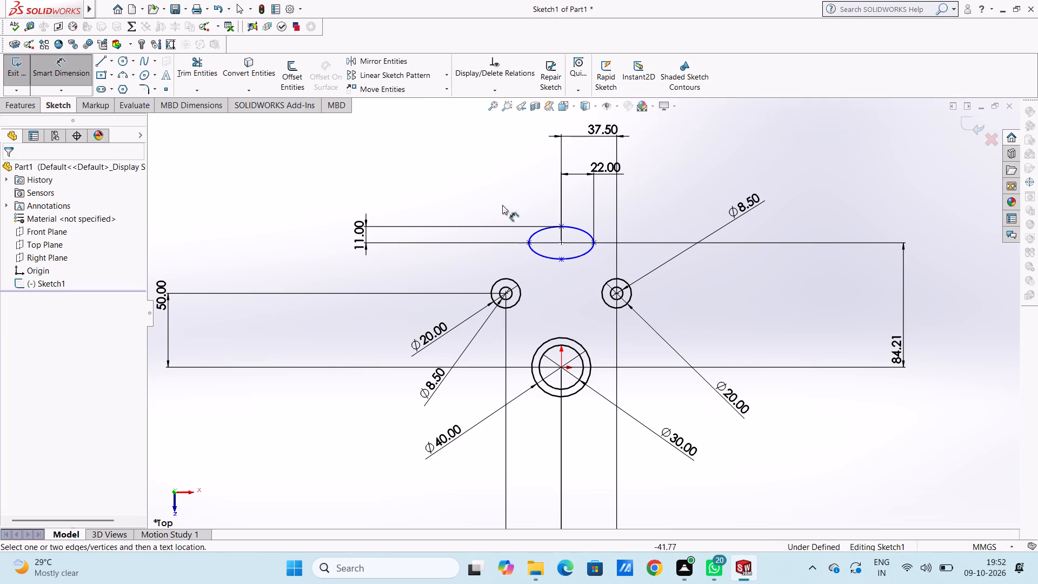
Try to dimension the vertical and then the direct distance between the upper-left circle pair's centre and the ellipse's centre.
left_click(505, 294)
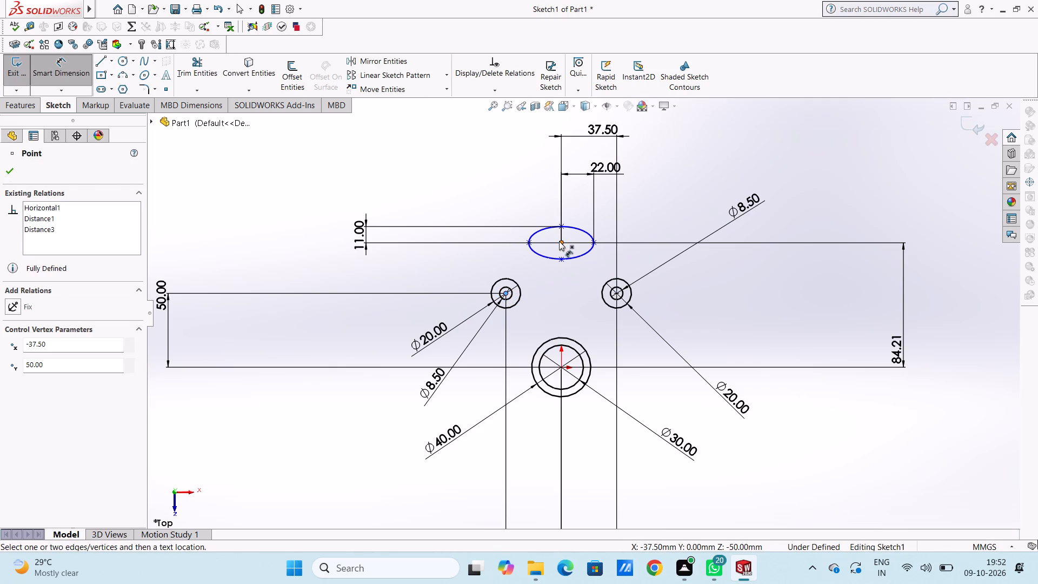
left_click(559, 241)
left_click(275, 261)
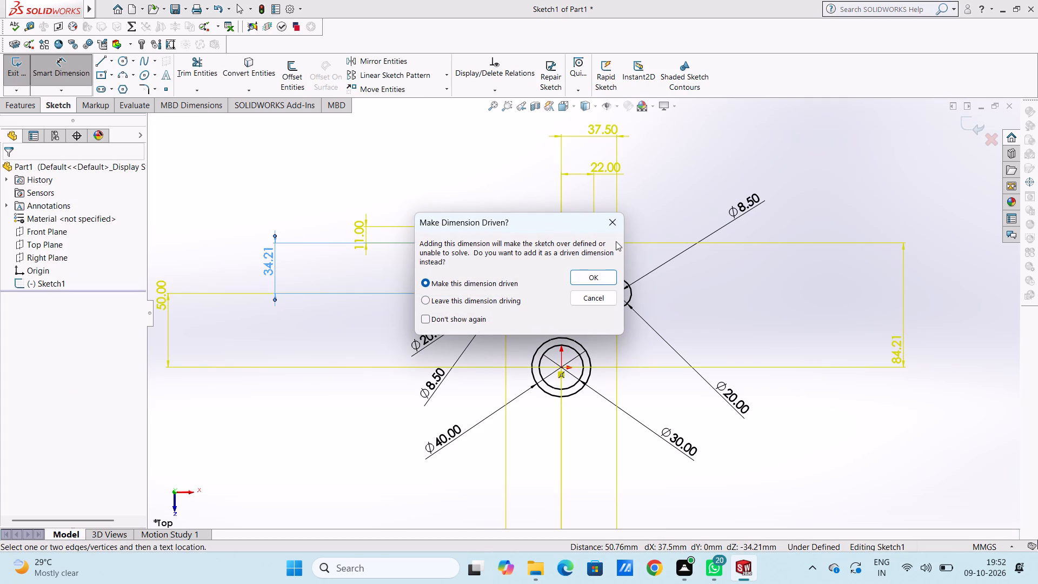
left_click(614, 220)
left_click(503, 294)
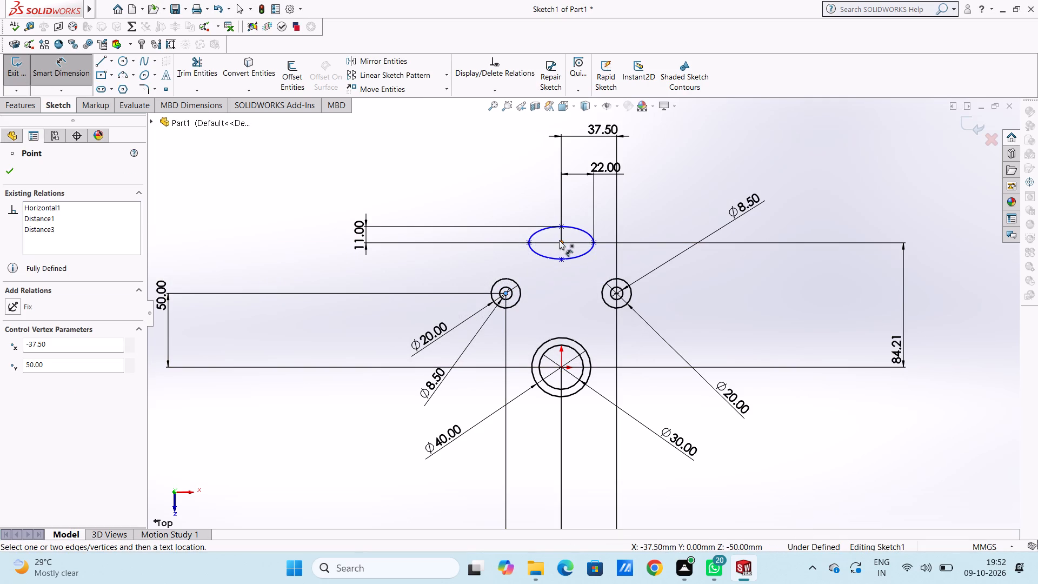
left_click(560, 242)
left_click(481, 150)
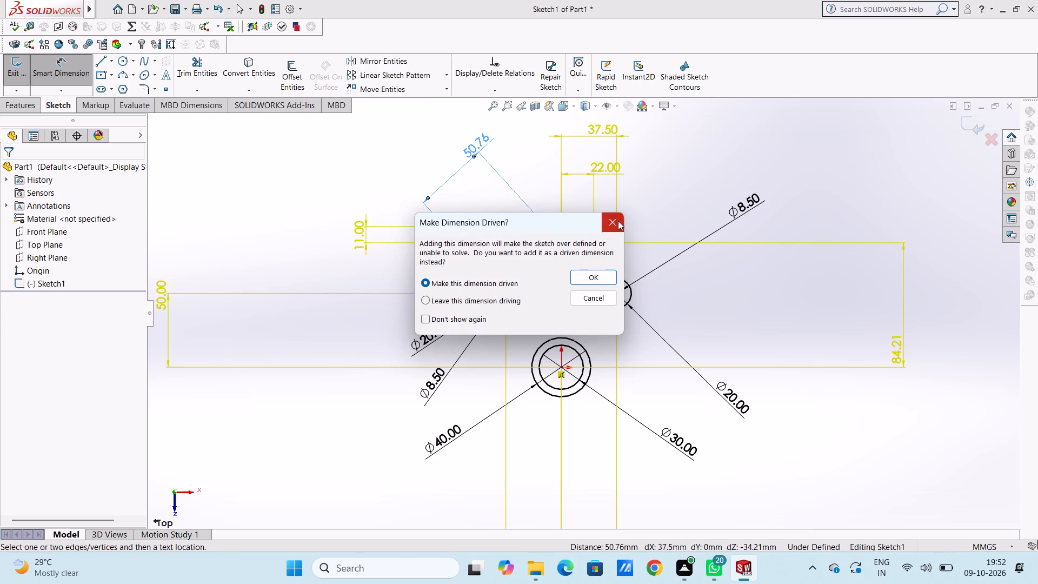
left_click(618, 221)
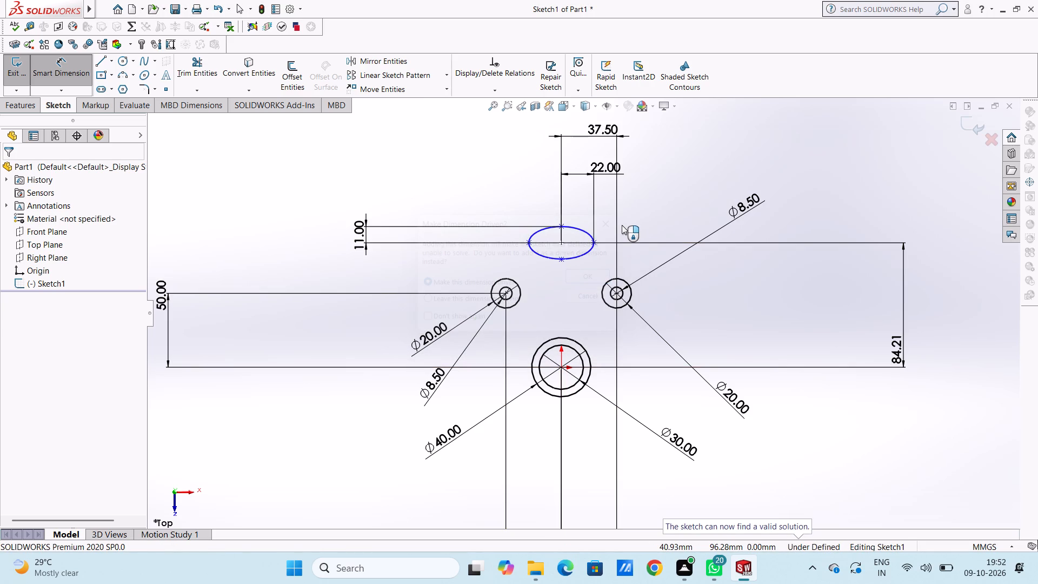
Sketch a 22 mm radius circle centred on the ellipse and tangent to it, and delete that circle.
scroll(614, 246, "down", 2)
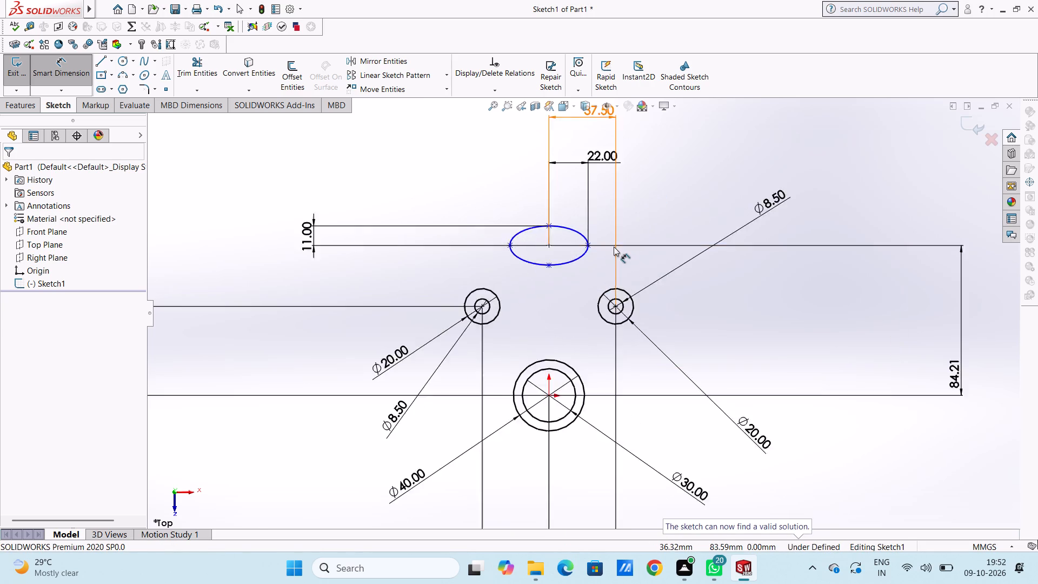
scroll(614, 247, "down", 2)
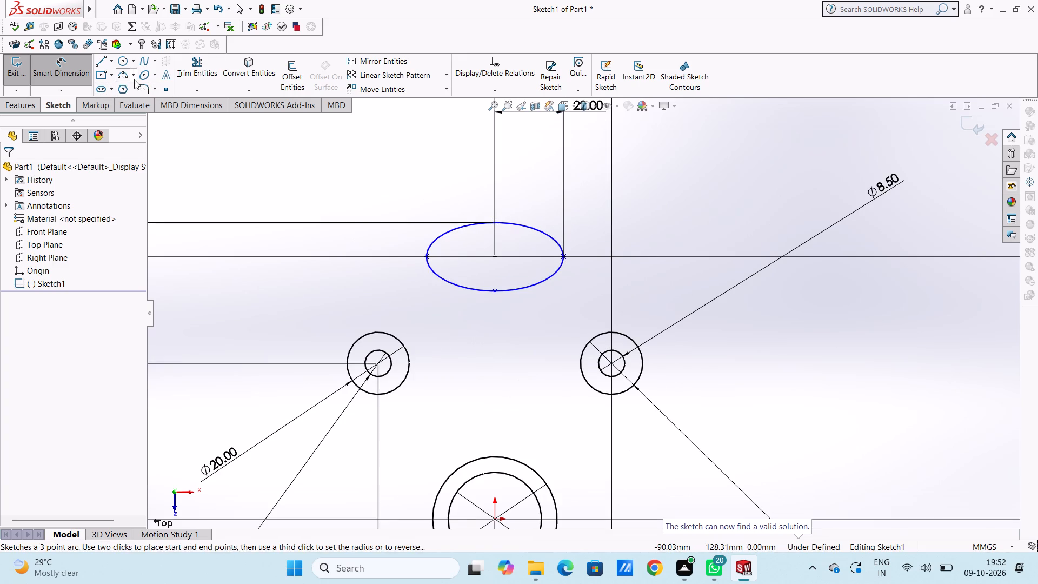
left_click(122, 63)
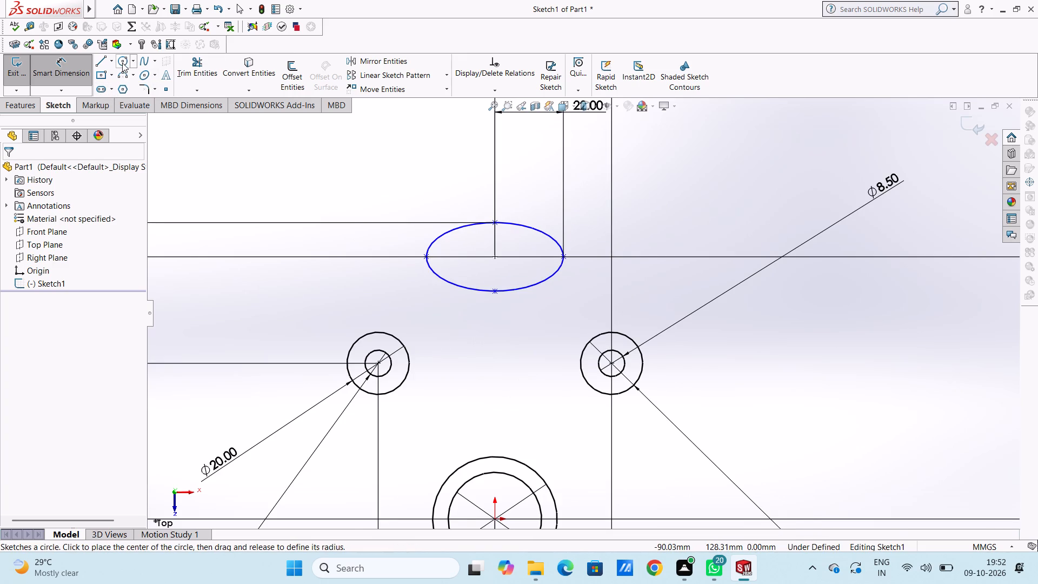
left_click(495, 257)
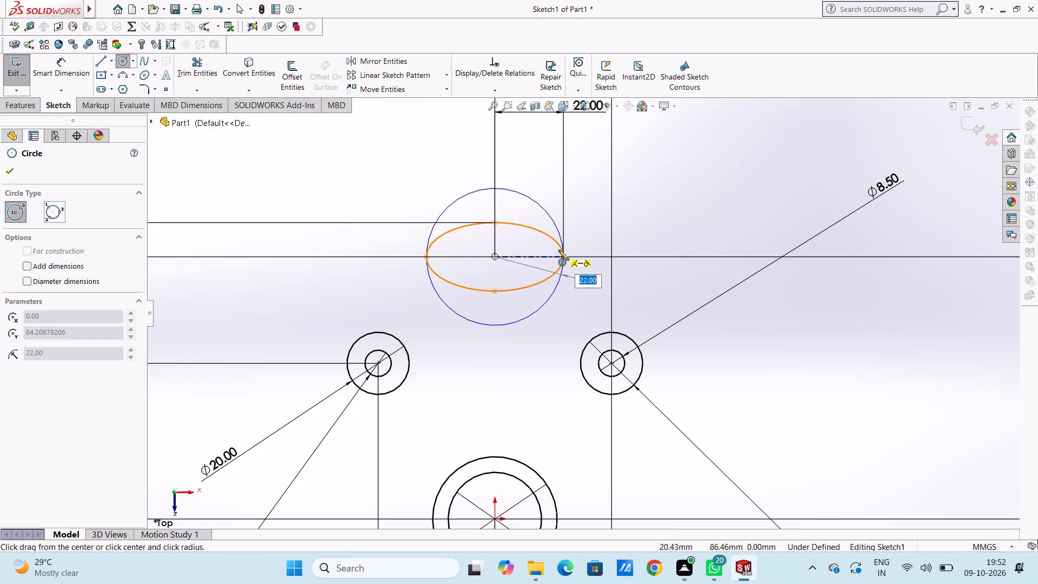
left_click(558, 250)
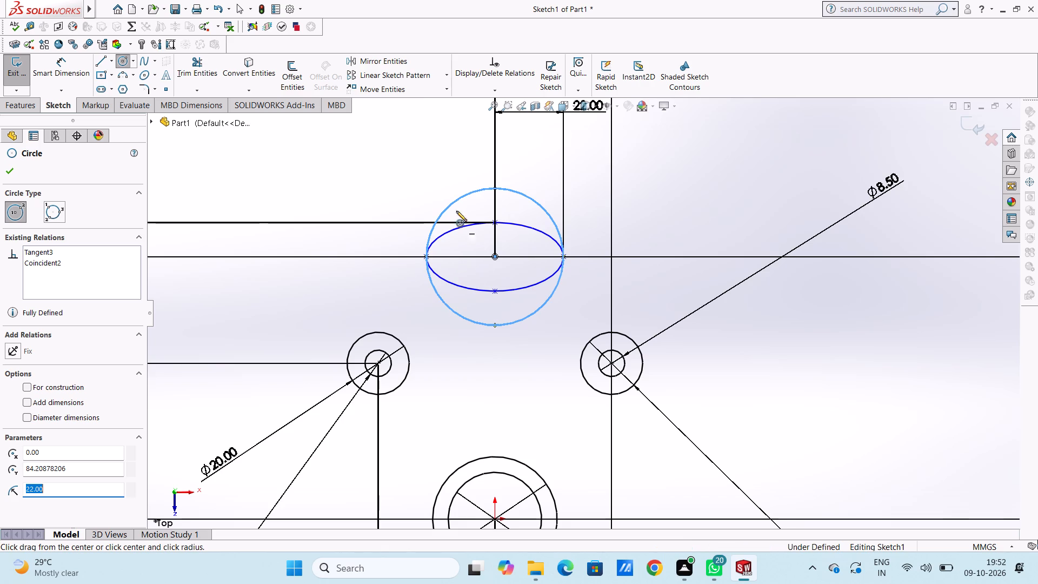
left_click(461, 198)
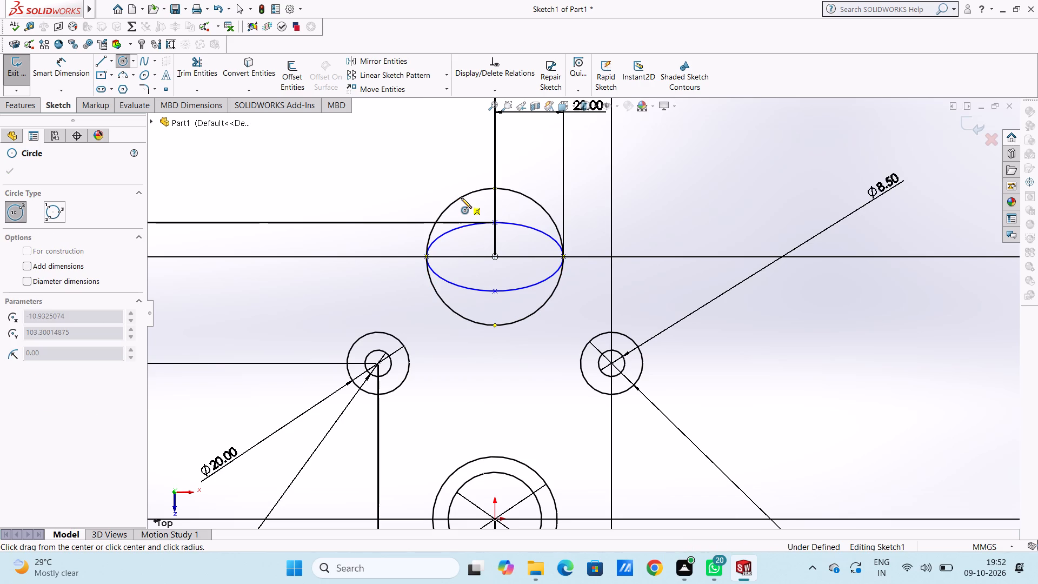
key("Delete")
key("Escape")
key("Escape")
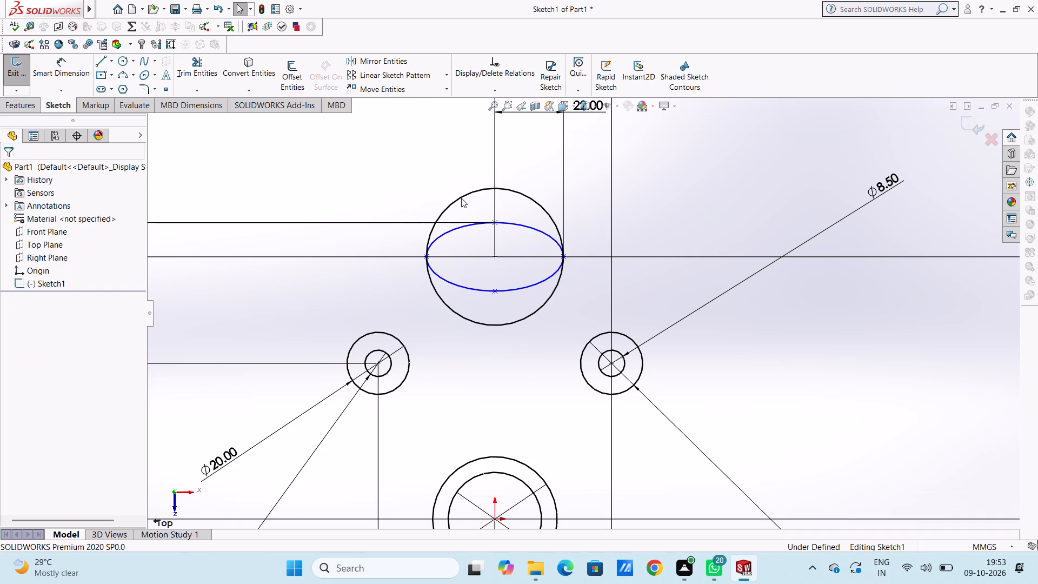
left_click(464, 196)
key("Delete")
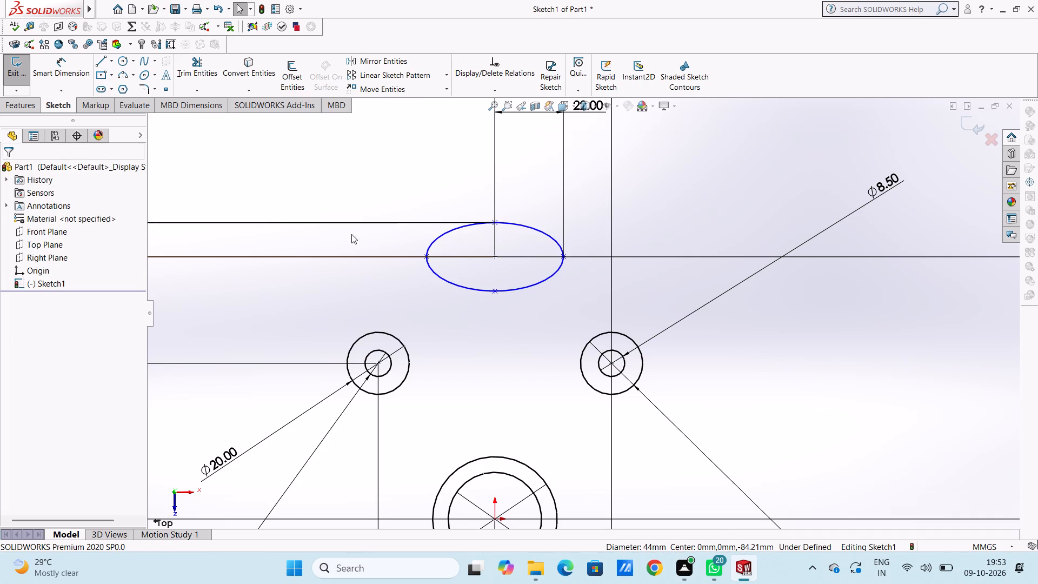
Sketch a 22 mm radius circle centred on the ellipse's centre and tangent to the ellipse at its side vertices.
left_click(122, 62)
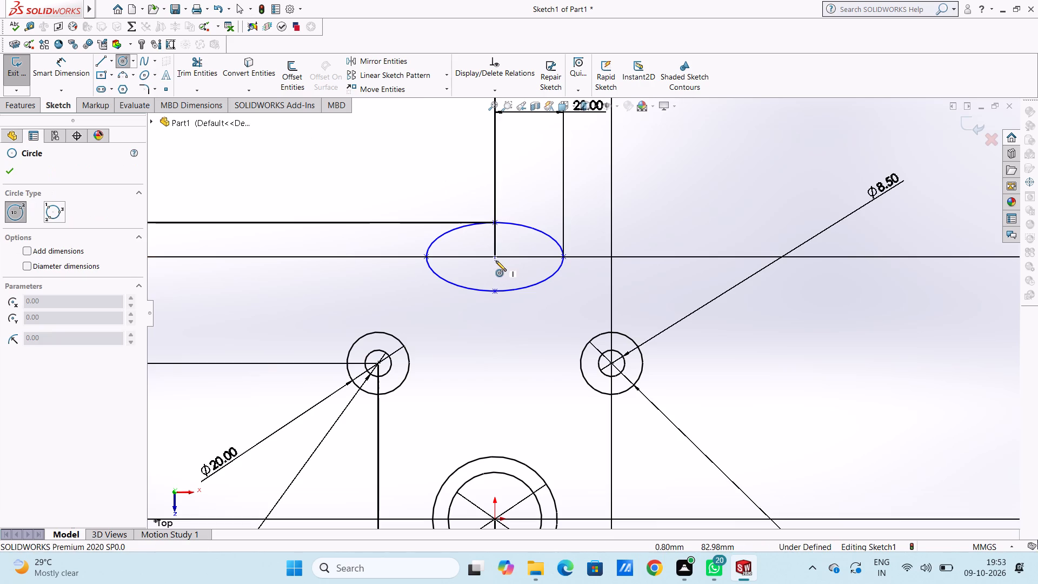
left_click(495, 259)
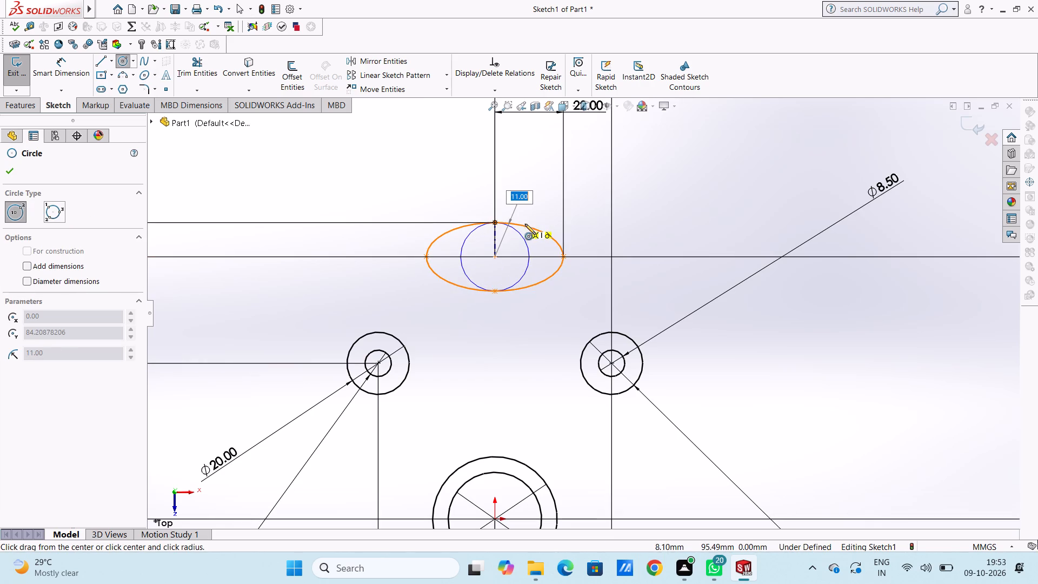
left_click(551, 237)
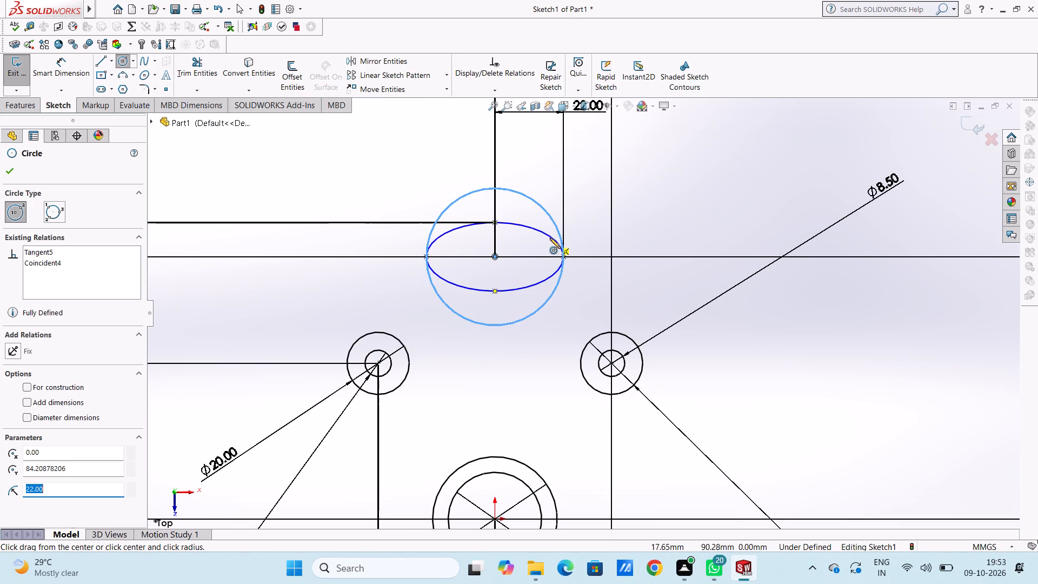
key("Escape")
key("Escape")
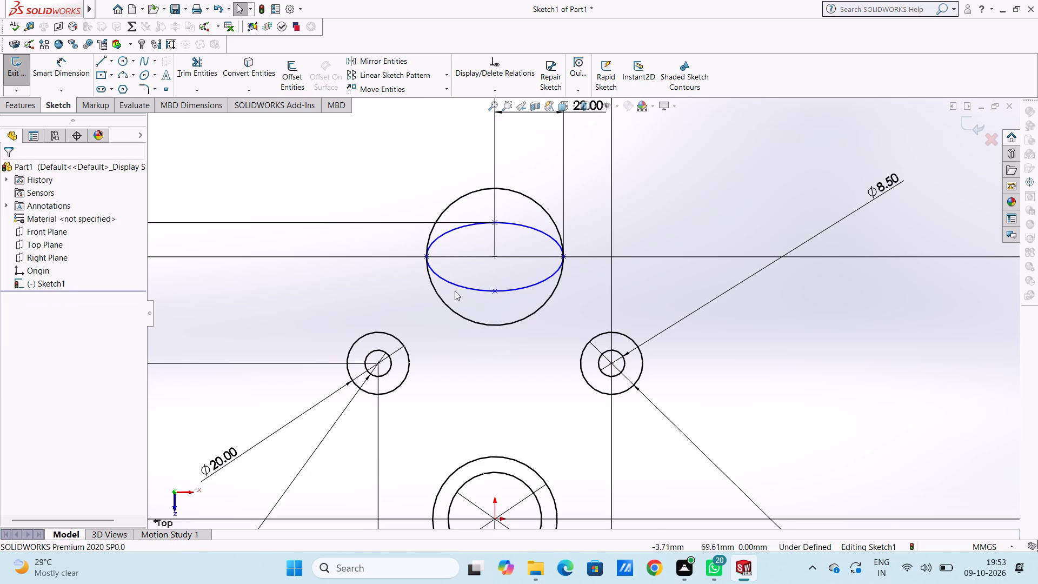
Sketch a line about 49 mm long tangent to the upper-left 20 mm circle and the 22 mm radius circle.
left_click(102, 63)
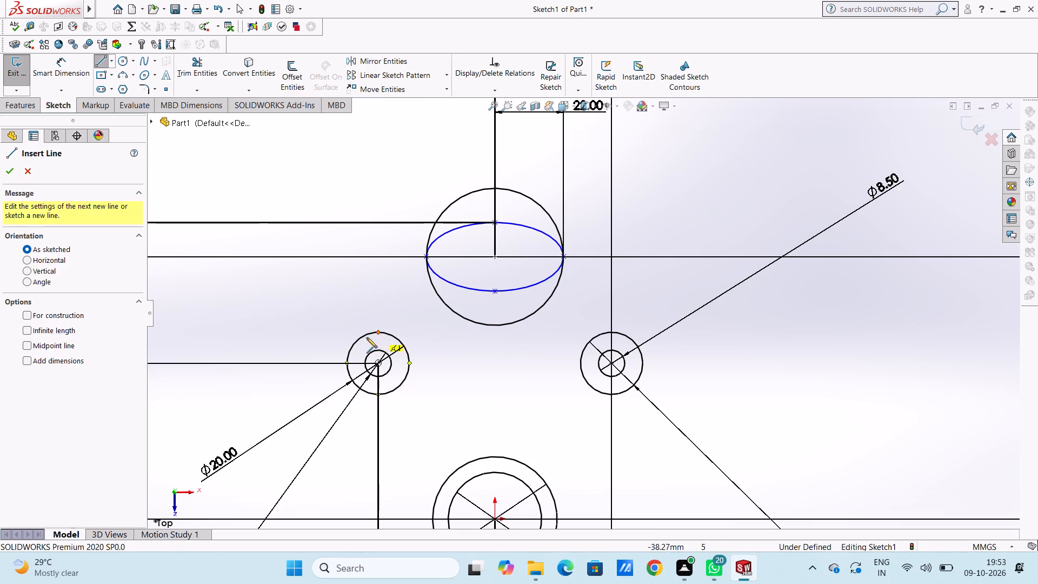
left_click(351, 346)
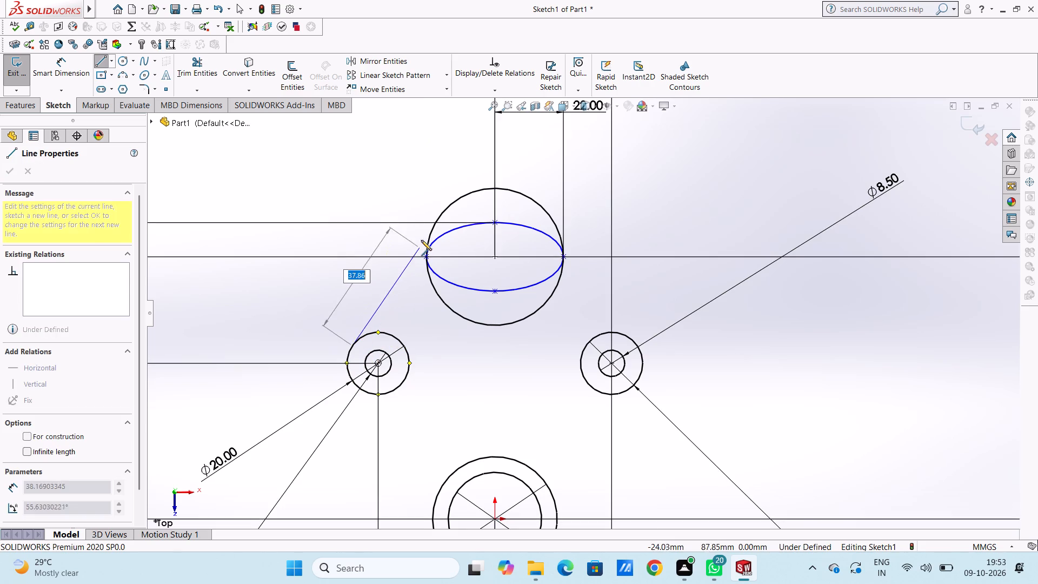
left_click(438, 218)
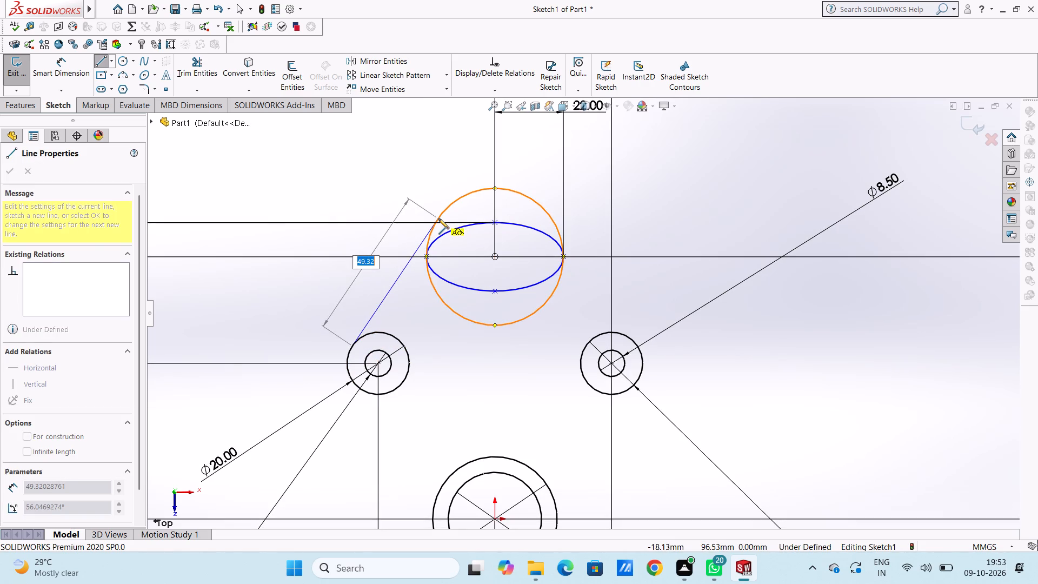
key("Escape")
key("Escape")
key("Escape")
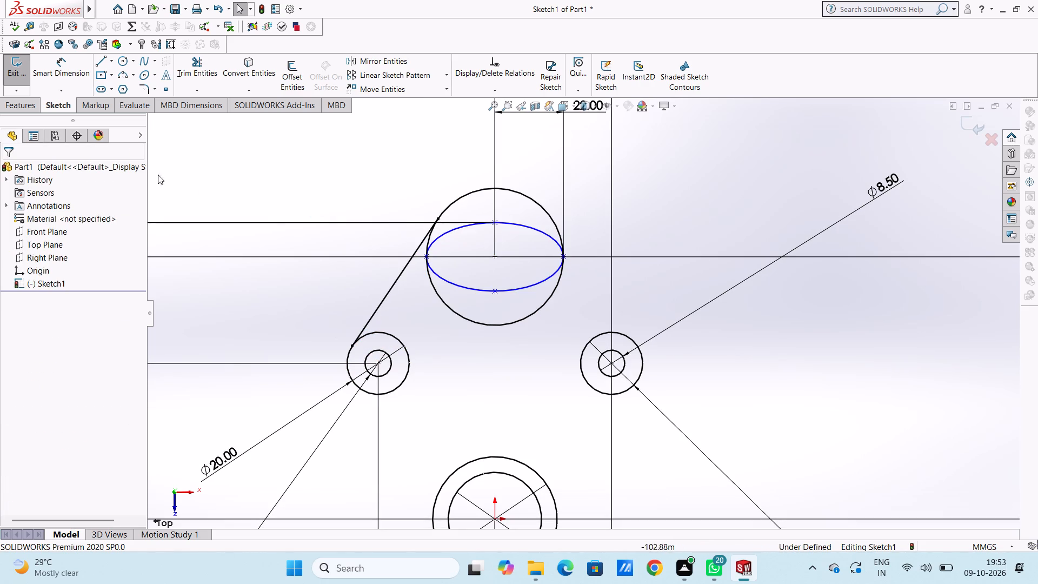
Sketch a line about 49 mm long tangent to the 22 mm radius circle and the upper-right 20 mm circle.
left_click(101, 58)
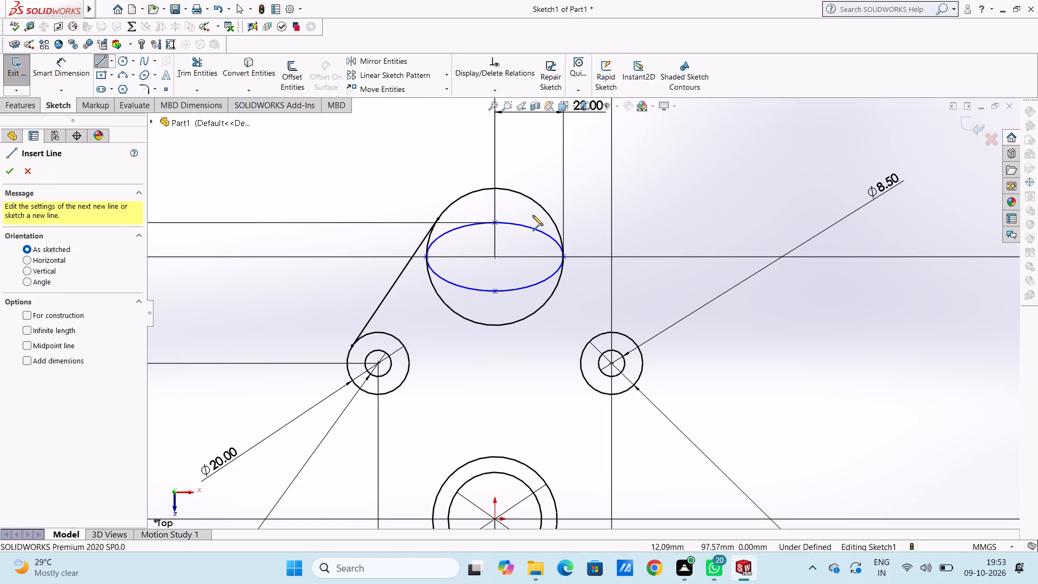
left_click(552, 220)
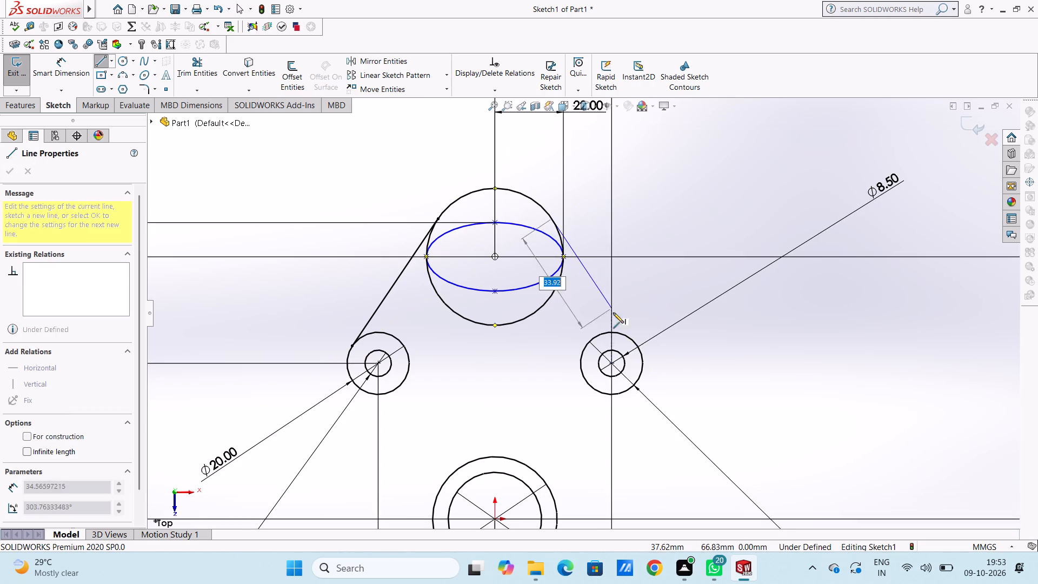
left_click(638, 348)
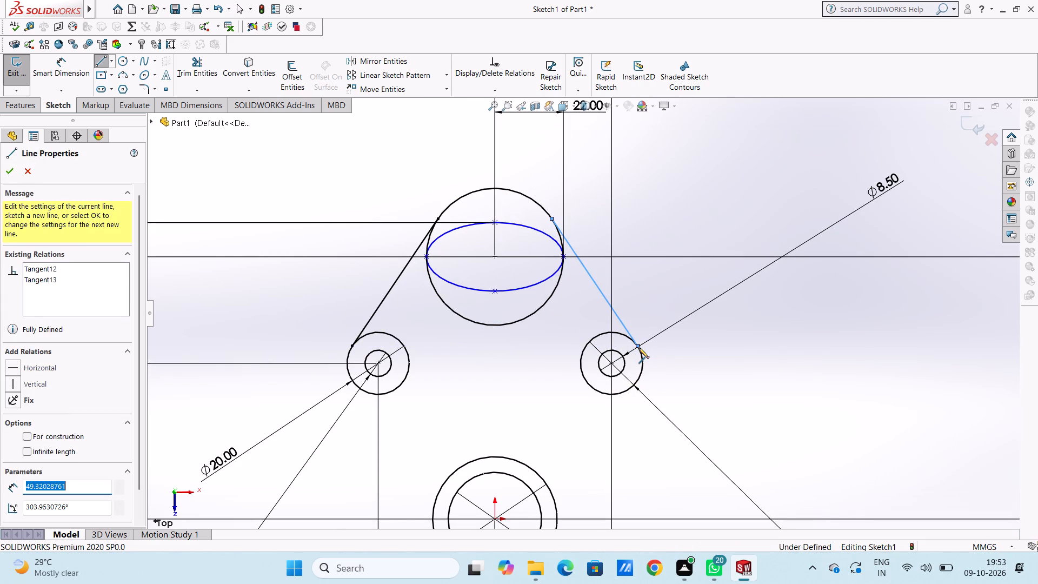
key("Escape")
key("Escape")
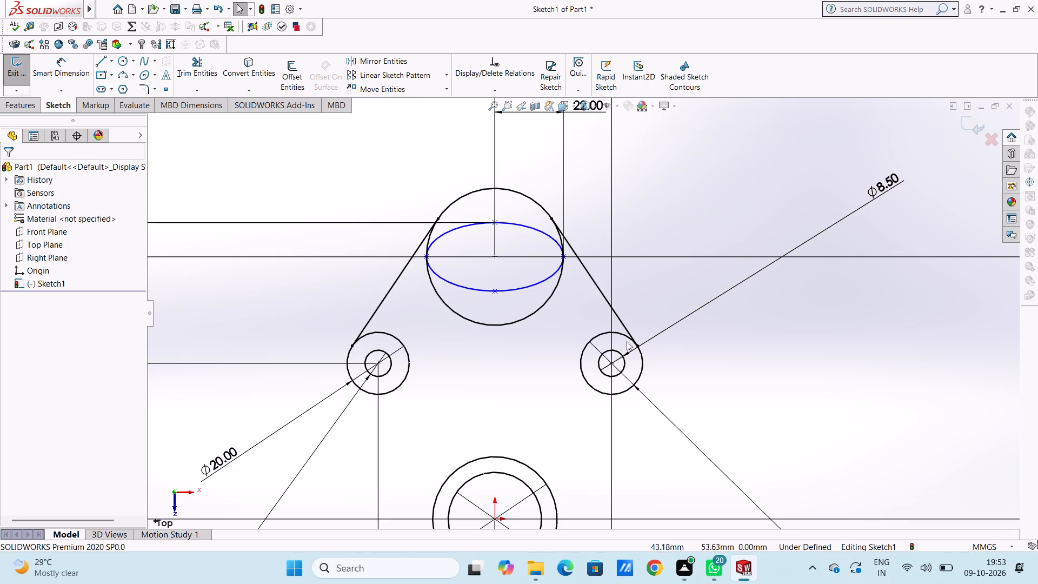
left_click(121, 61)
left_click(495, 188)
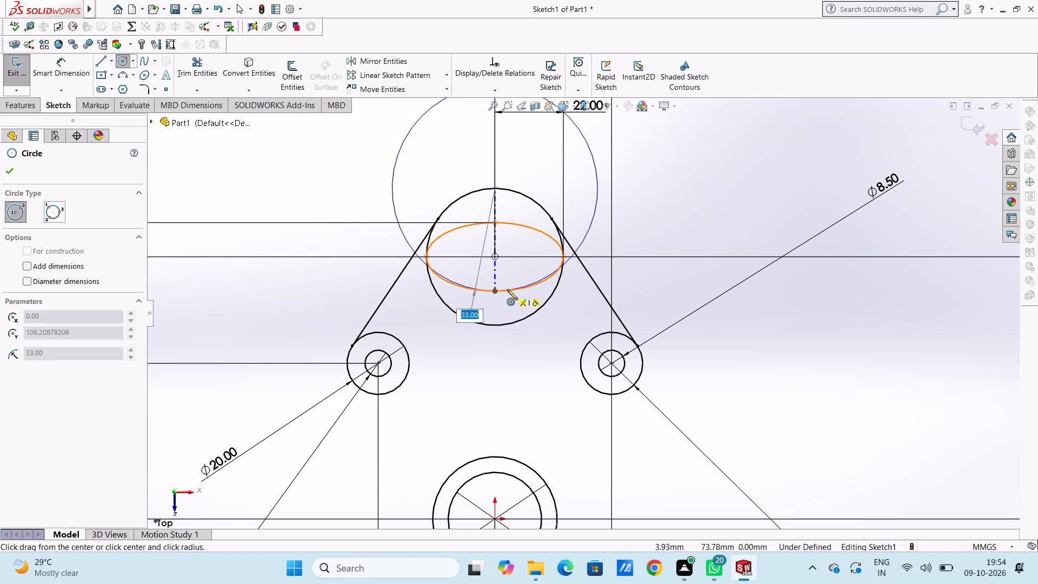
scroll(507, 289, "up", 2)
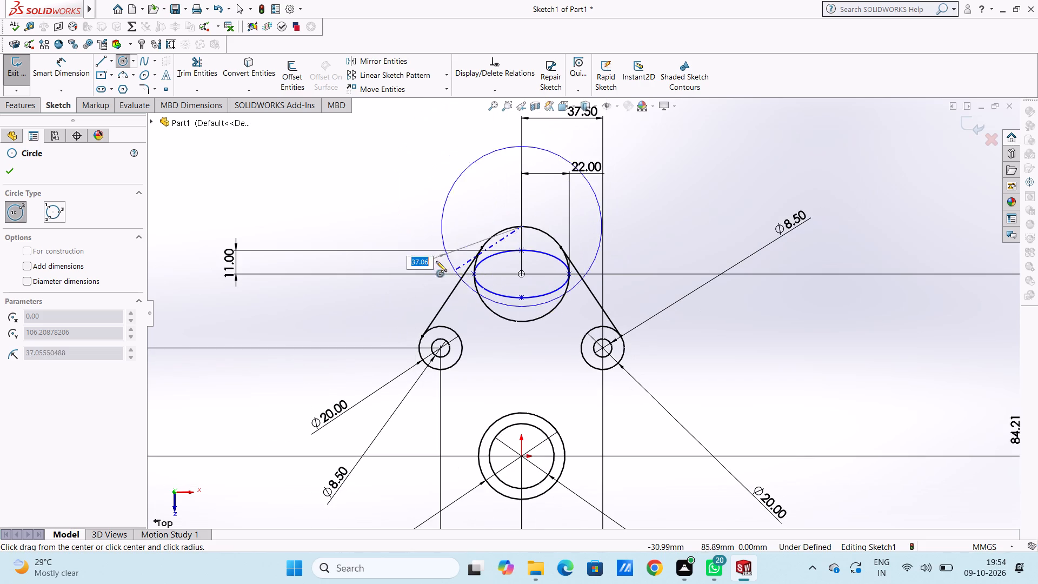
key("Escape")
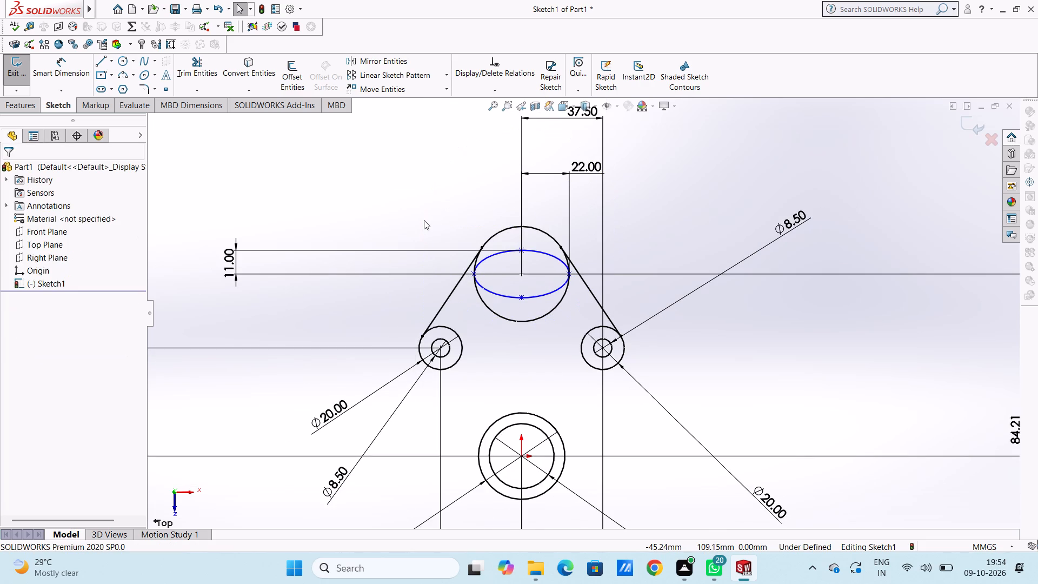
Sketch a 22 mm radius circle centred on the ellipse's top vertex and tangent to the ellipse at its bottom vertex.
left_click(127, 64)
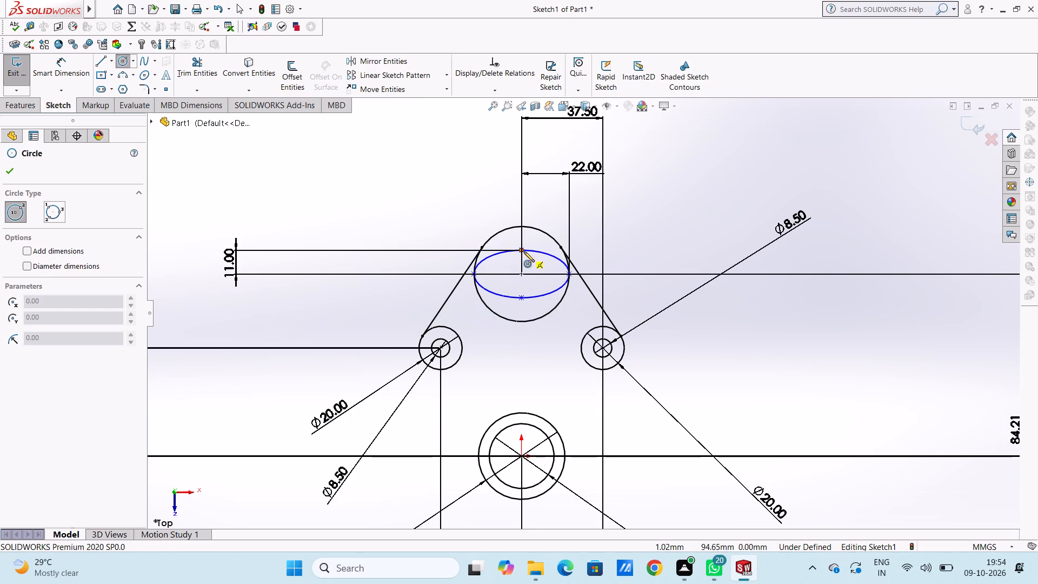
left_click(524, 251)
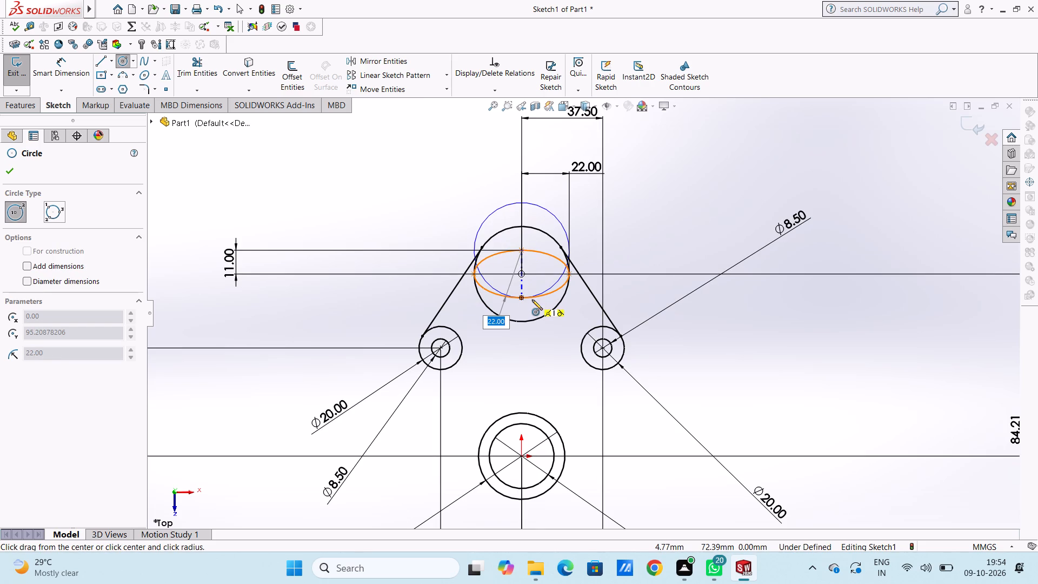
left_click(532, 300)
left_click(8, 172)
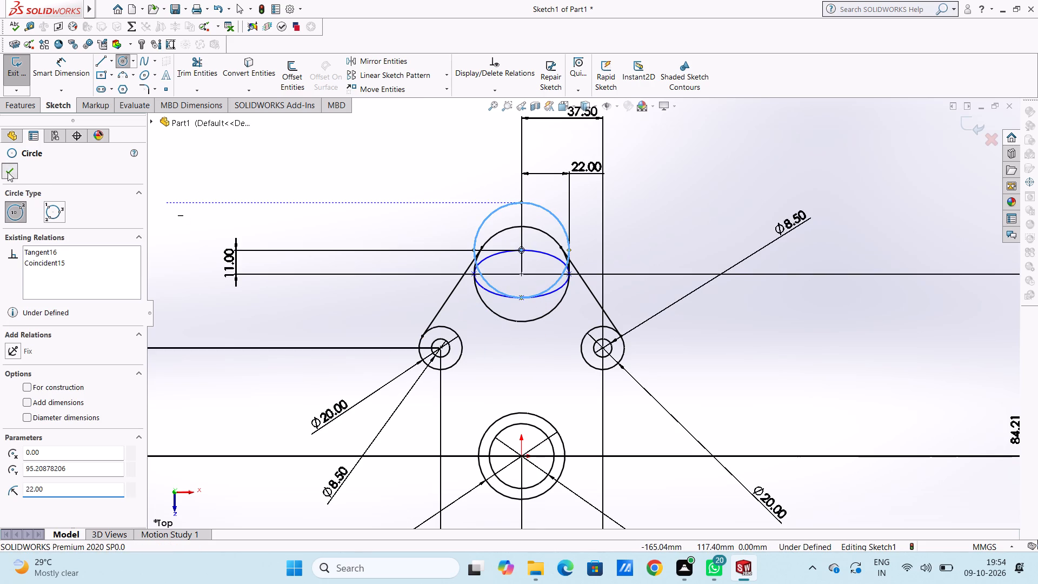
left_click(371, 195)
Trim away the ellipse's upper arc and the part of the upper 22 mm radius circle above the tangent lines.
scroll(549, 322, "down", 2)
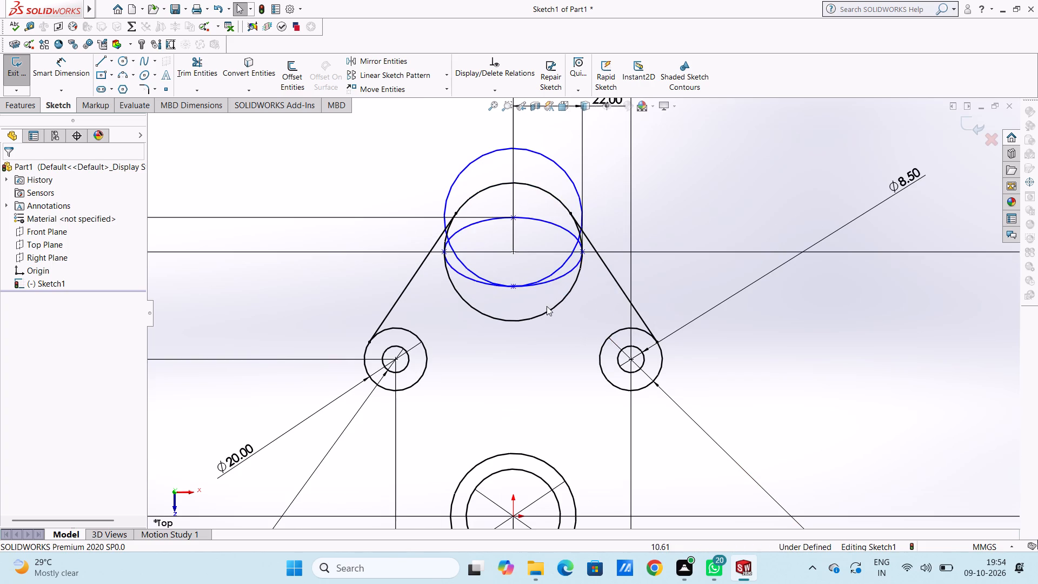
scroll(547, 306, "up", 3)
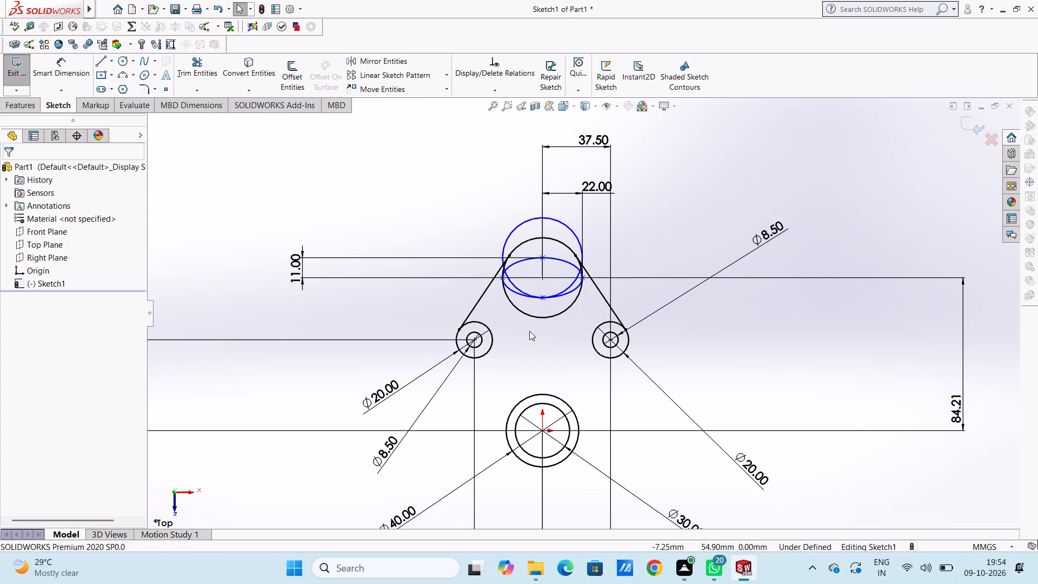
left_click(206, 69)
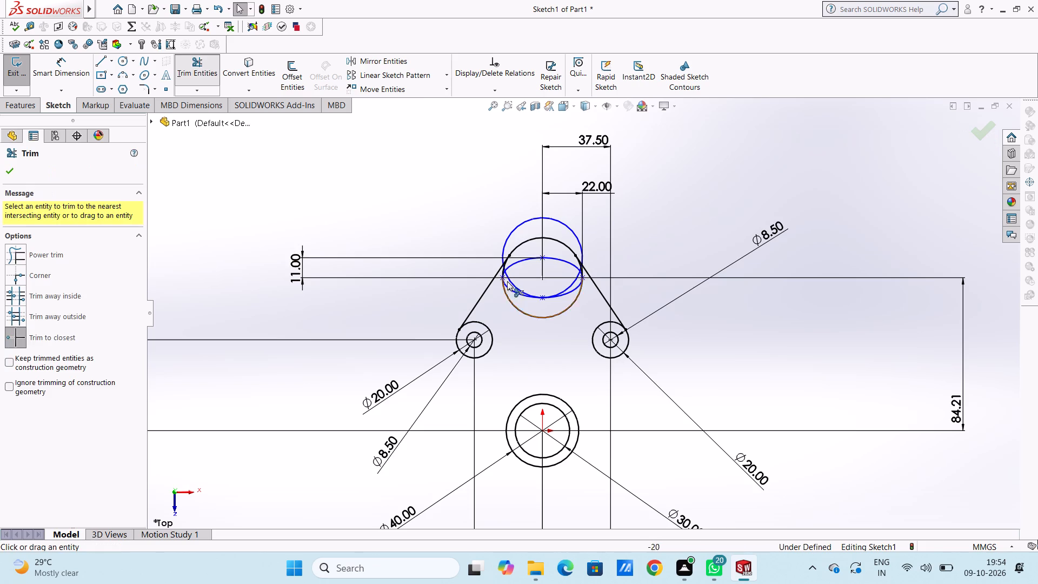
scroll(548, 302, "down", 4)
left_click(485, 238)
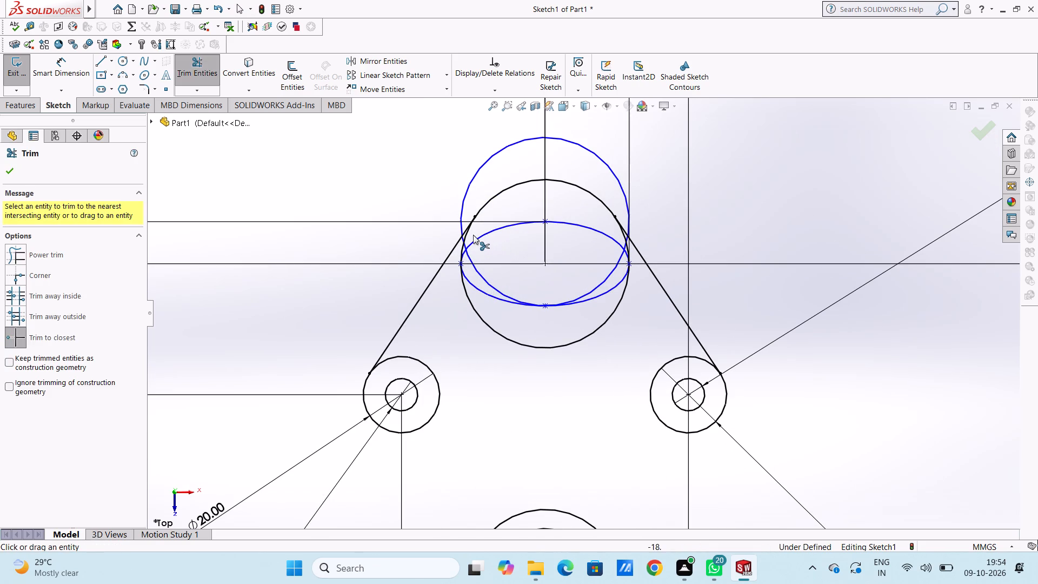
left_click(473, 234)
double_click(476, 236)
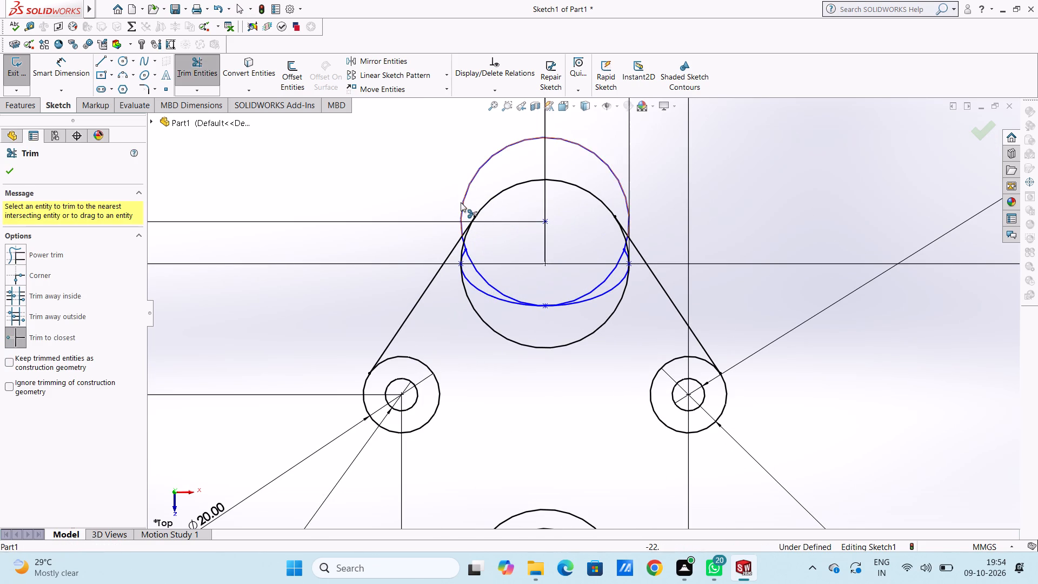
left_click(461, 202)
Trim away the remaining ellipse arcs and the lower part of the ellipse-centred circle.
triple_click(462, 262)
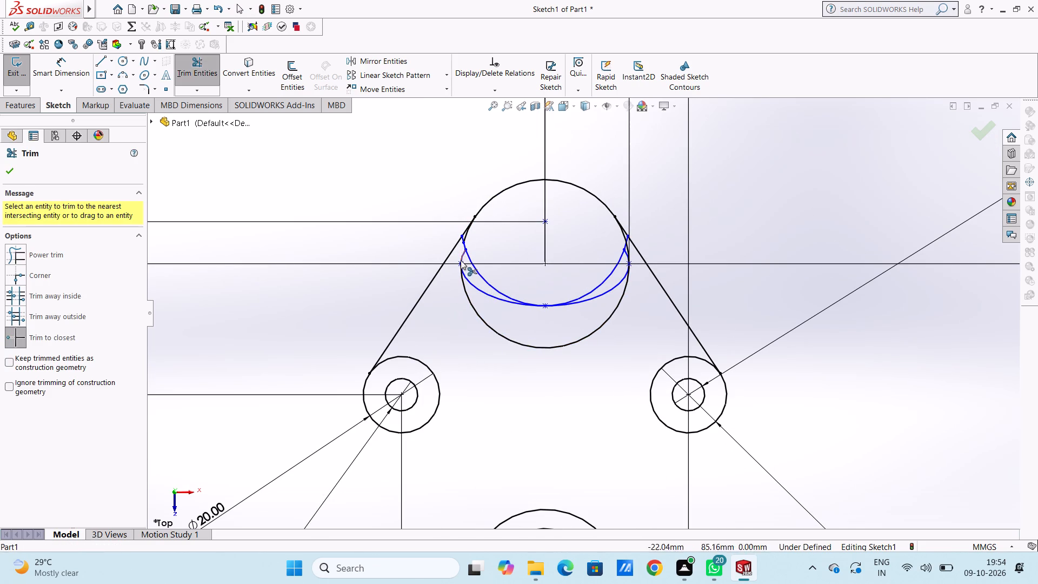
double_click(467, 278)
left_click(462, 283)
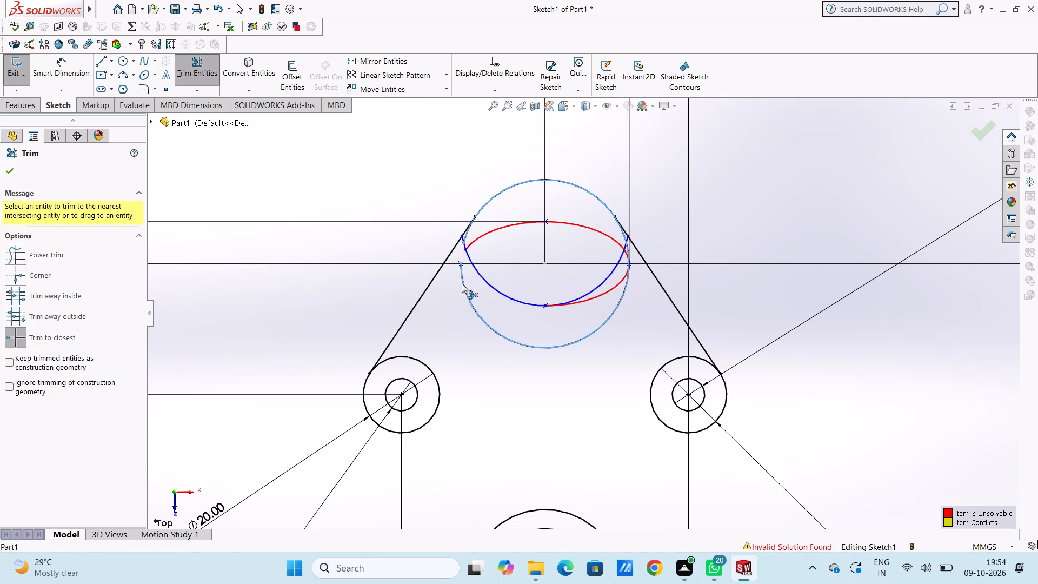
left_click_drag(462, 283, 487, 308)
double_click(615, 289)
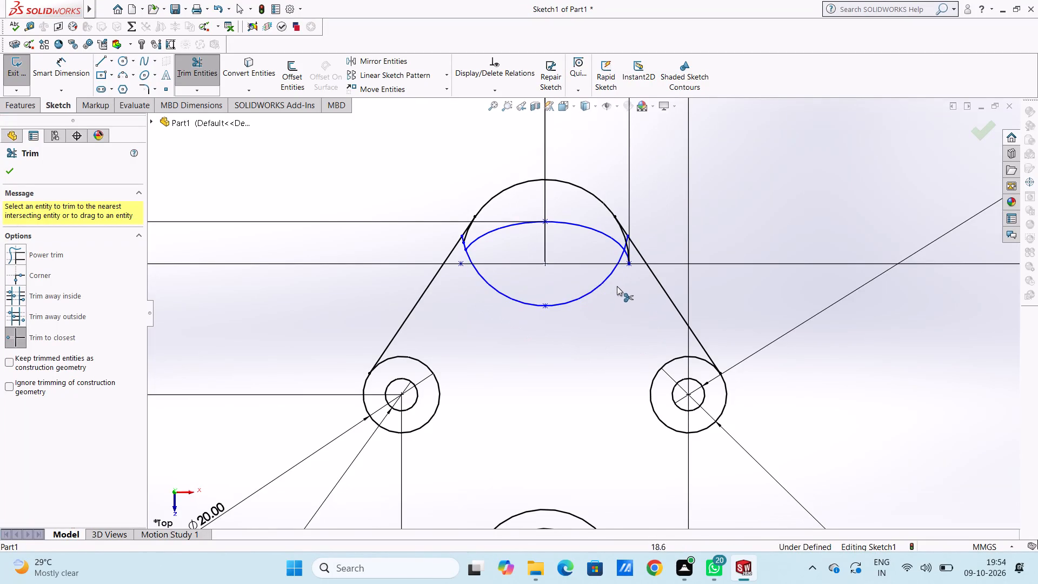
triple_click(627, 259)
double_click(628, 256)
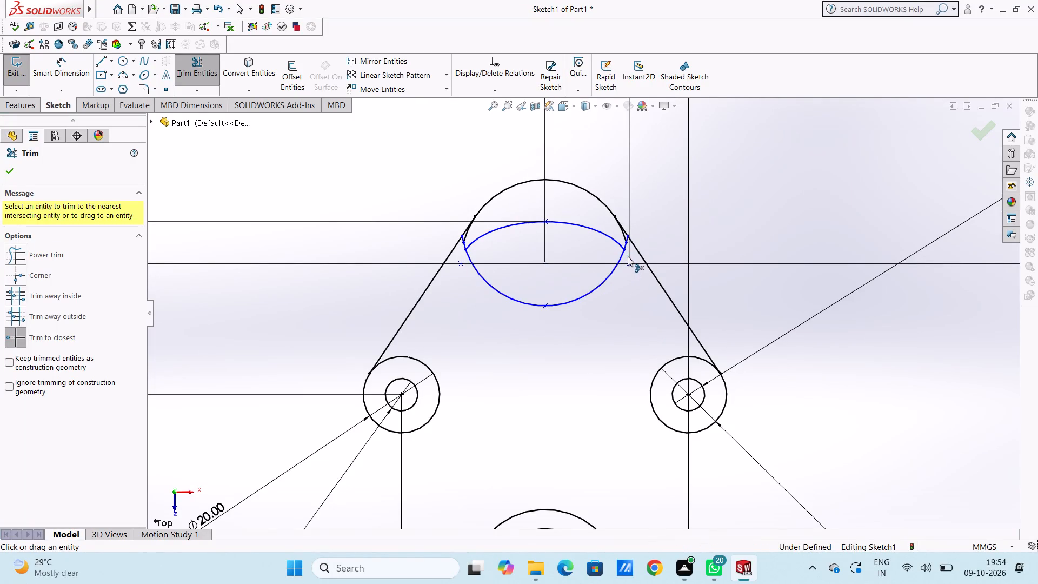
left_click(603, 232)
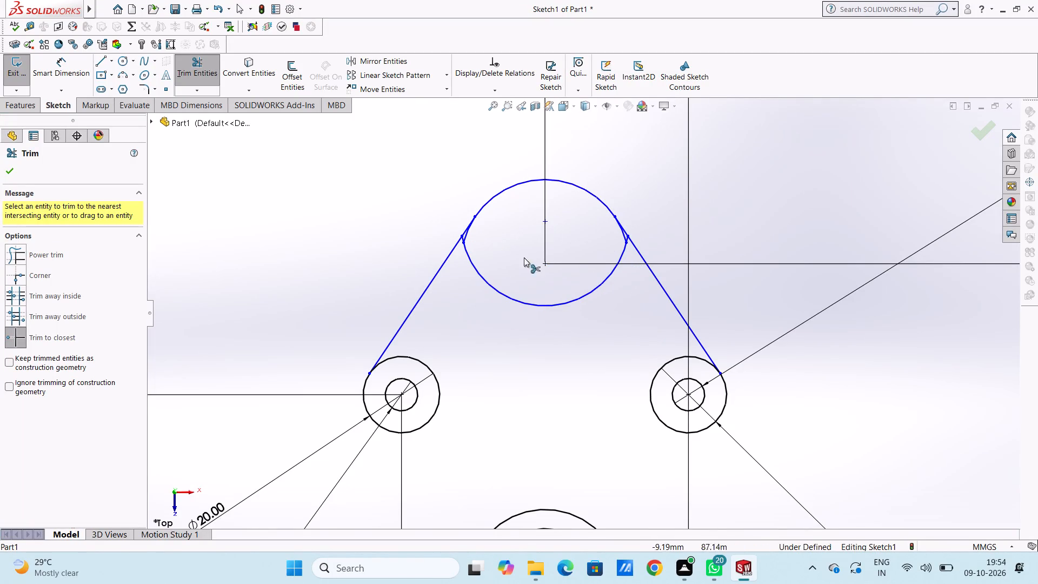
Trim off the two short arc stubs between the closed top profile's side corners and the tangent lines.
scroll(629, 260, "down", 8)
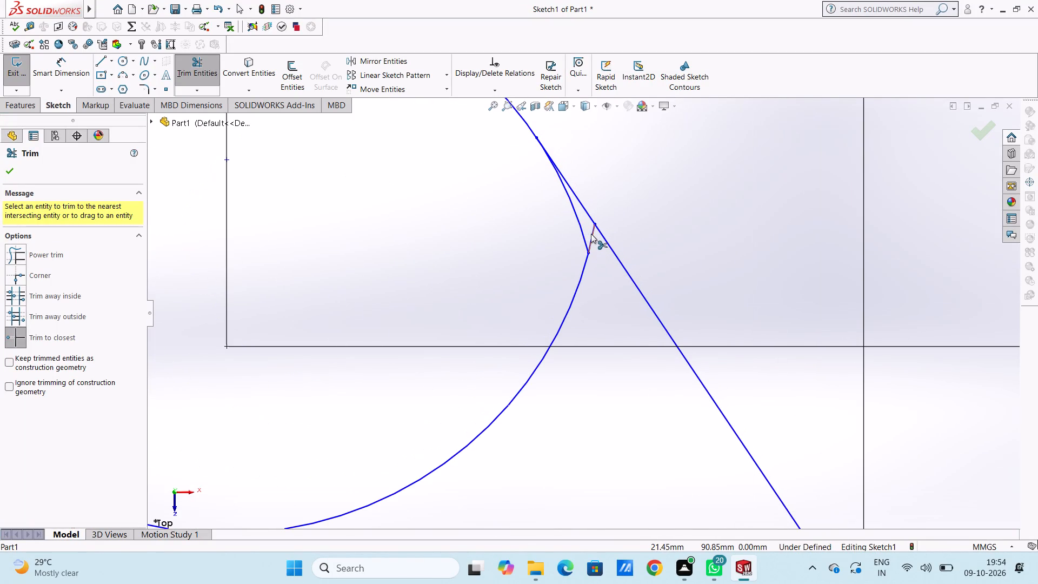
left_click(591, 234)
scroll(595, 269, "up", 3)
scroll(539, 289, "up", 4)
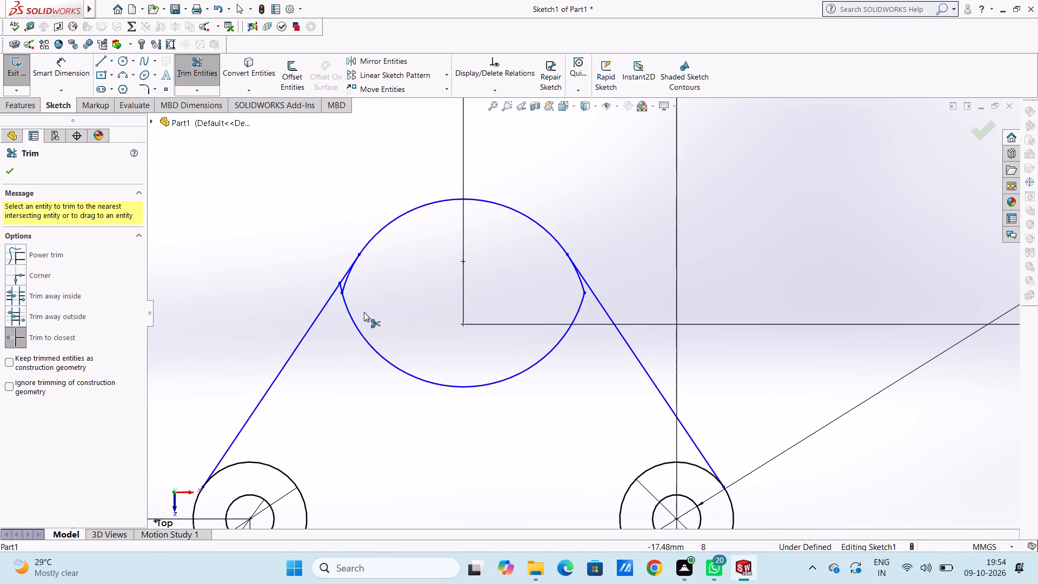
scroll(362, 300, "down", 3)
left_click(364, 285)
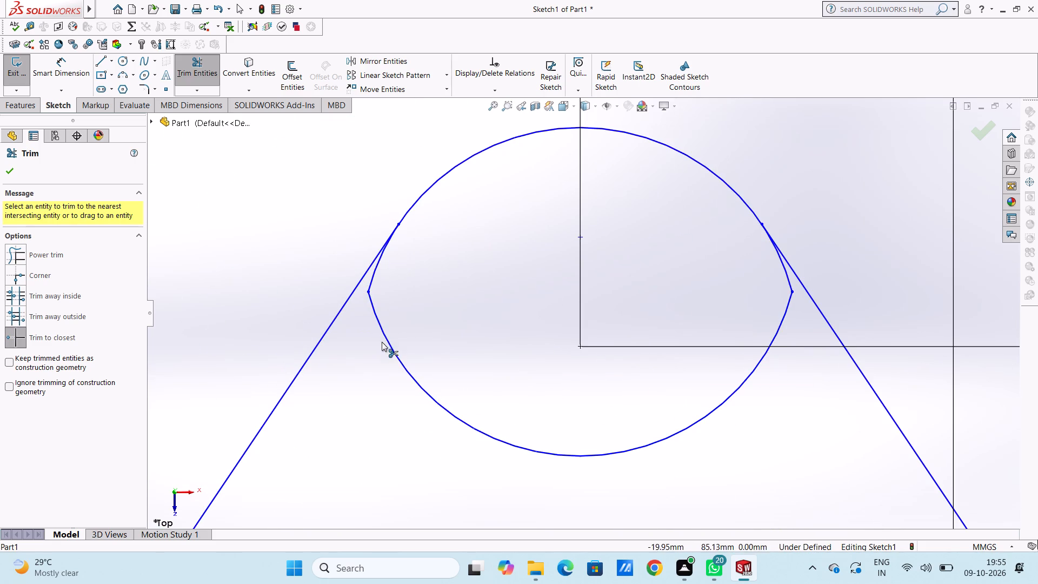
scroll(380, 371, "up", 6)
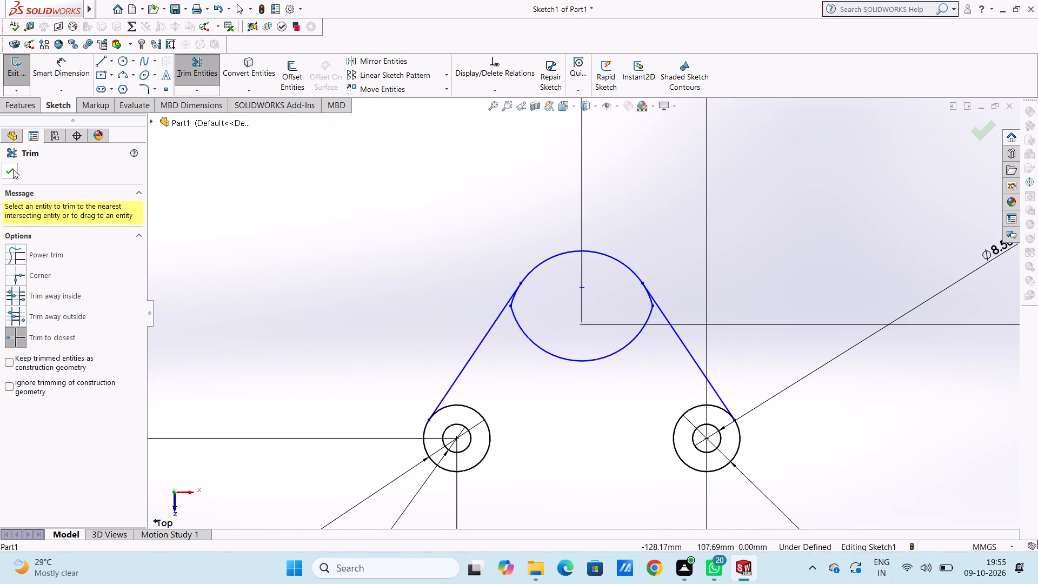
left_click(13, 169)
Fillet both side corners of the closed top profile with a 9.85 mm radius.
left_click(141, 87)
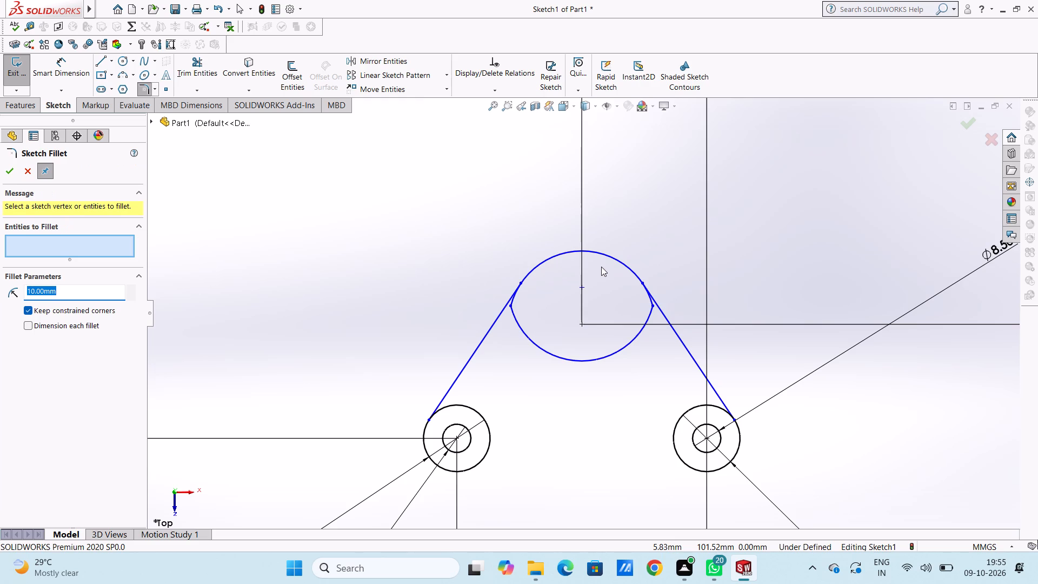
type("9.85")
key("Return")
left_click(653, 307)
left_click(510, 307)
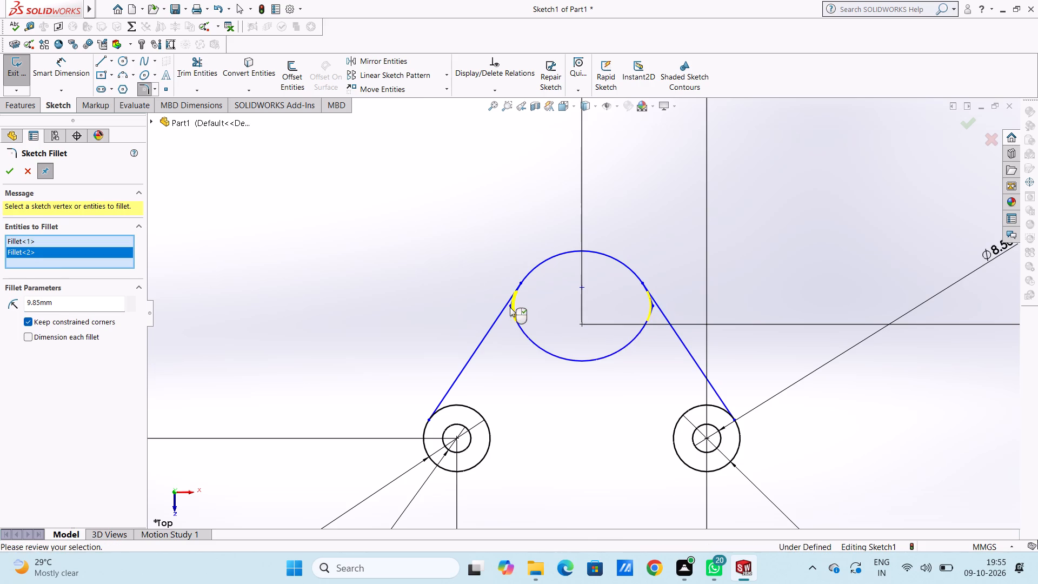
left_click(12, 174)
left_click(12, 174)
Dimension the aligned distance from the origin to the upper endpoint of the left tangent line.
scroll(312, 242, "up", 2)
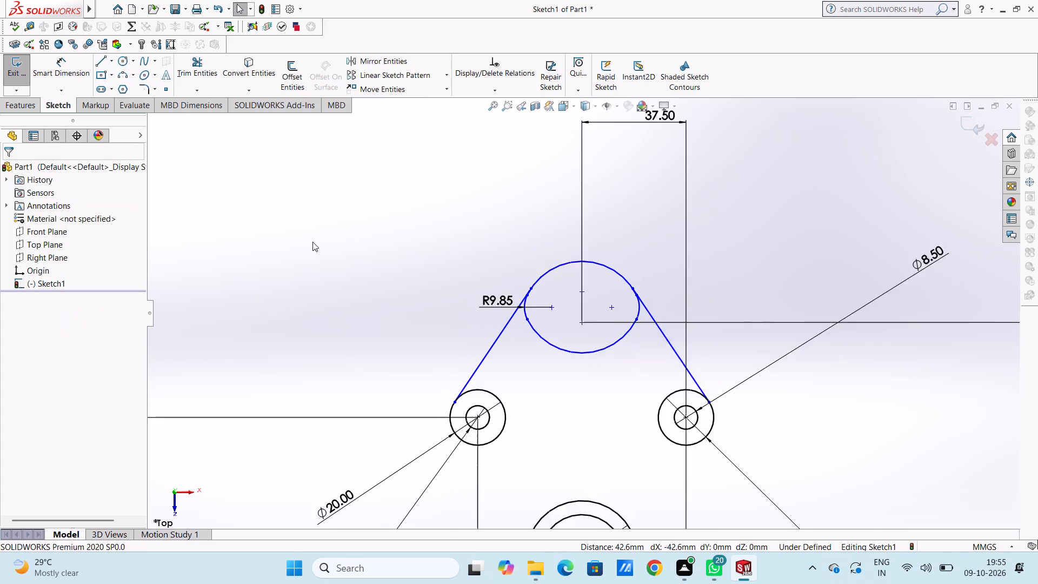
scroll(312, 242, "up", 4)
scroll(576, 310, "down", 3)
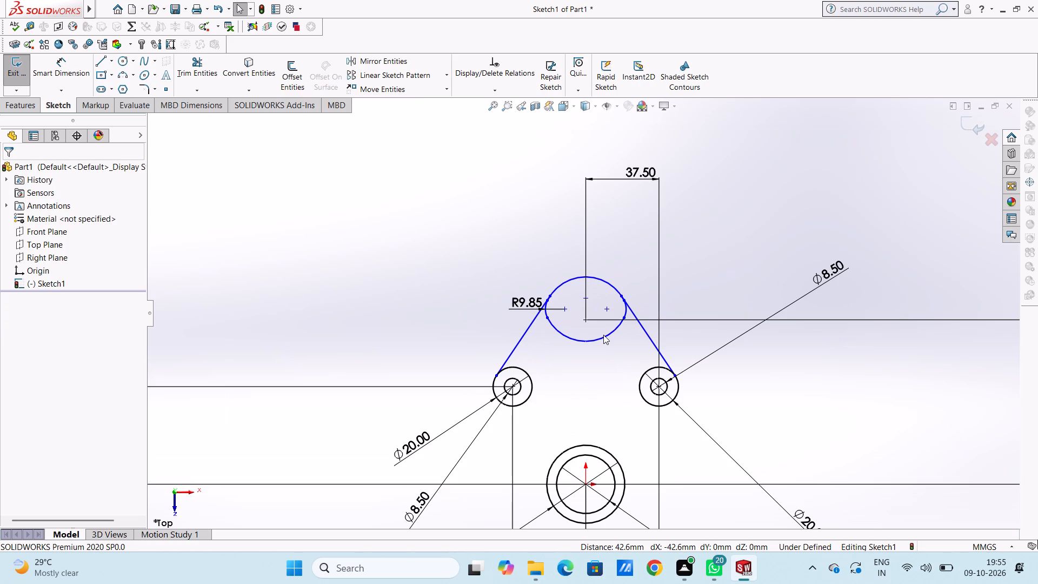
scroll(626, 371, "down", 2)
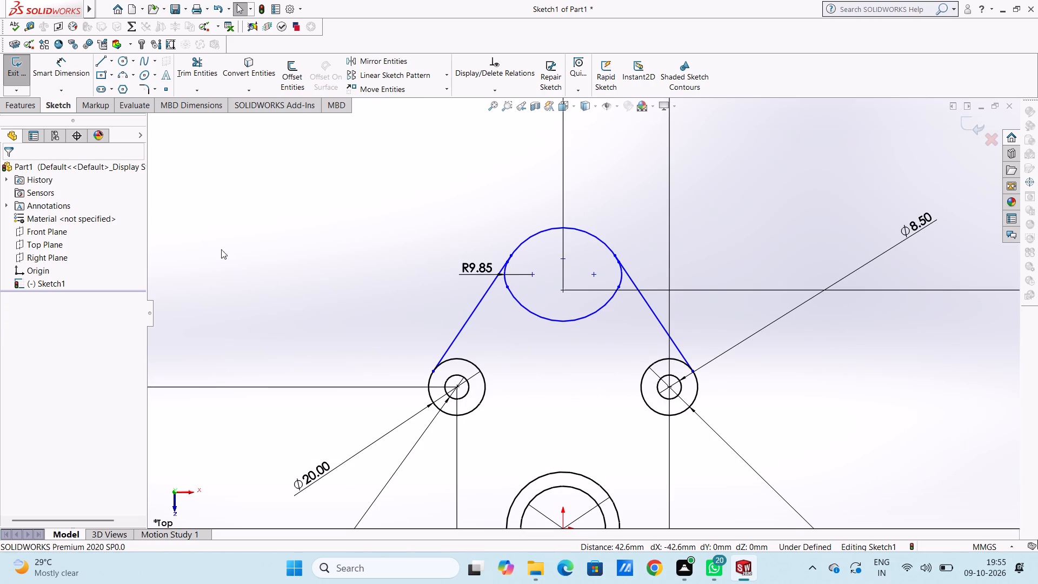
left_click(66, 69)
scroll(615, 322, "up", 3)
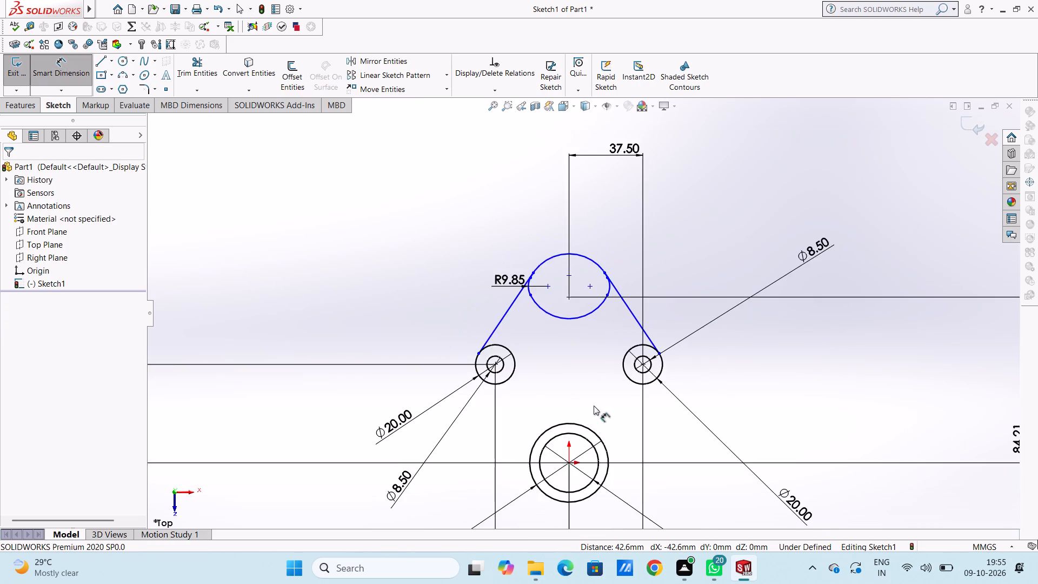
left_click(573, 437)
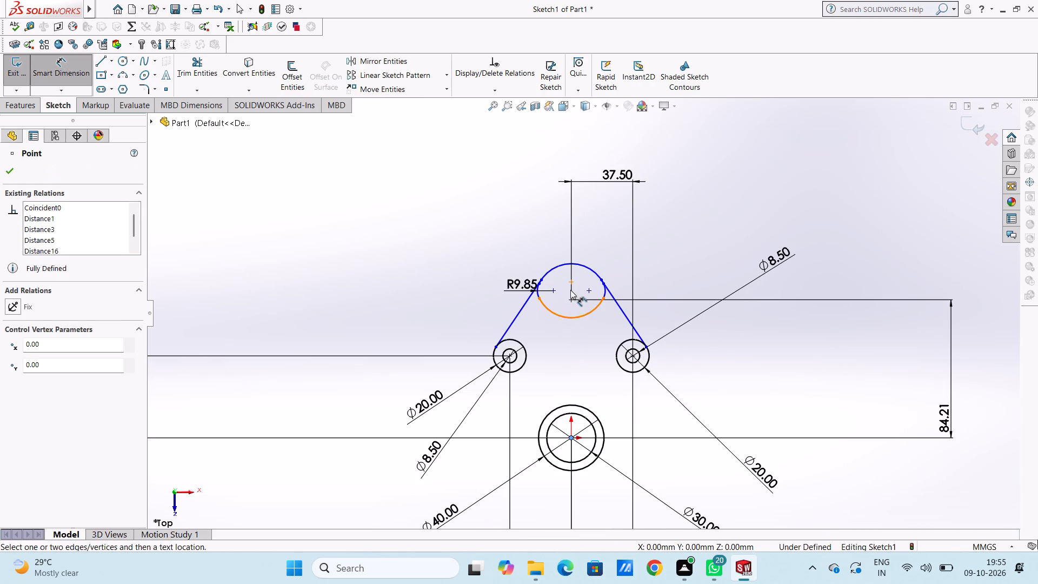
scroll(576, 308, "down", 3)
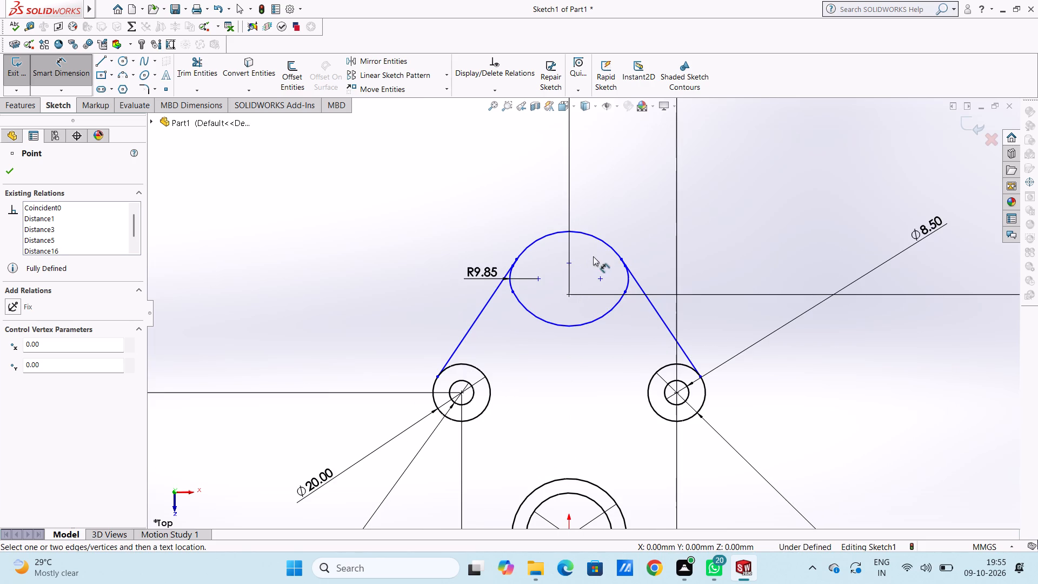
scroll(541, 290, "down", 5)
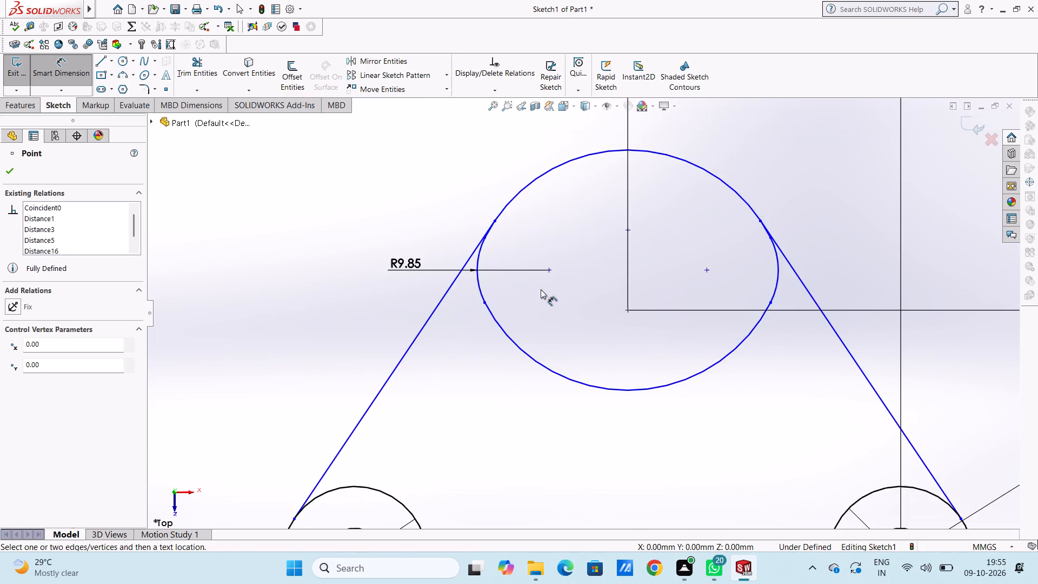
scroll(501, 247, "down", 10)
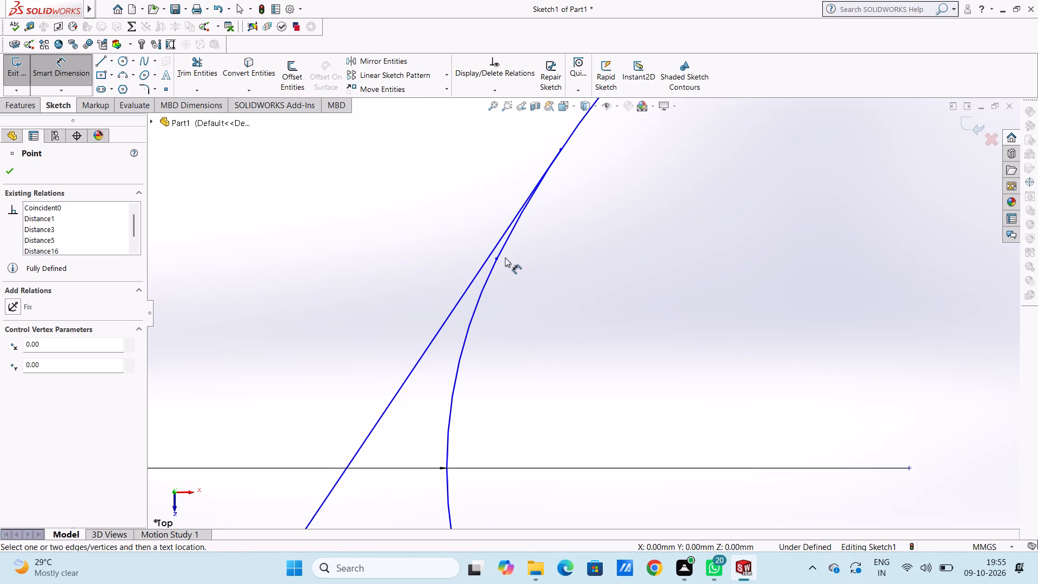
scroll(505, 257, "down", 10)
scroll(534, 268, "up", 4)
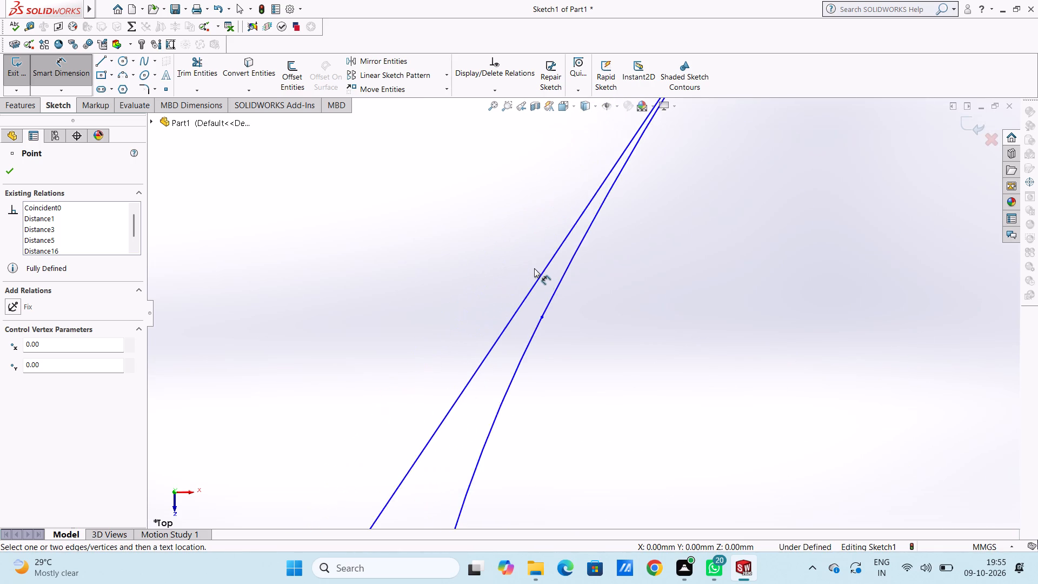
scroll(534, 268, "up", 14)
scroll(534, 268, "up", 12)
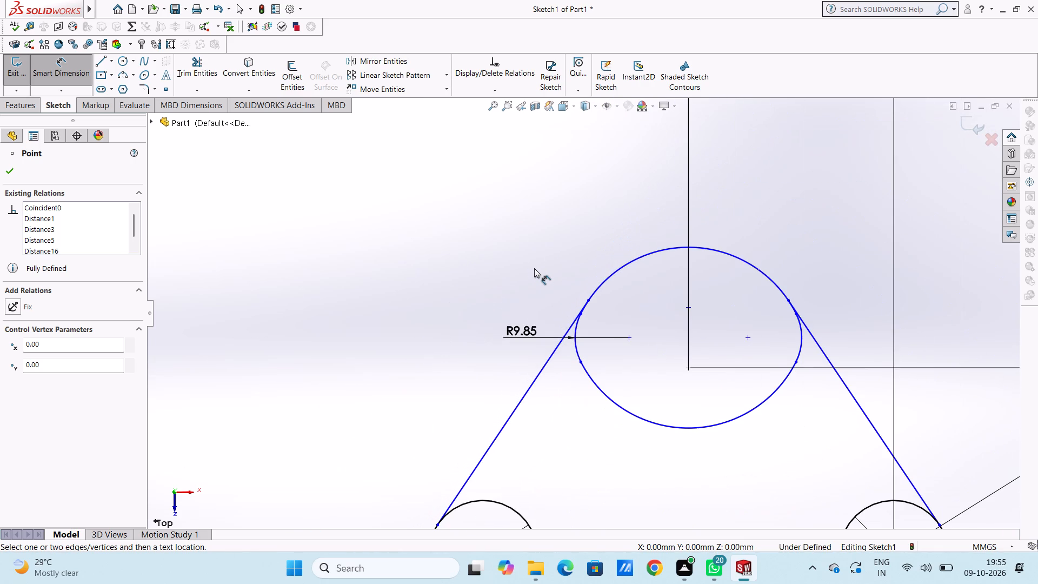
left_click(591, 301)
scroll(429, 302, "up", 4)
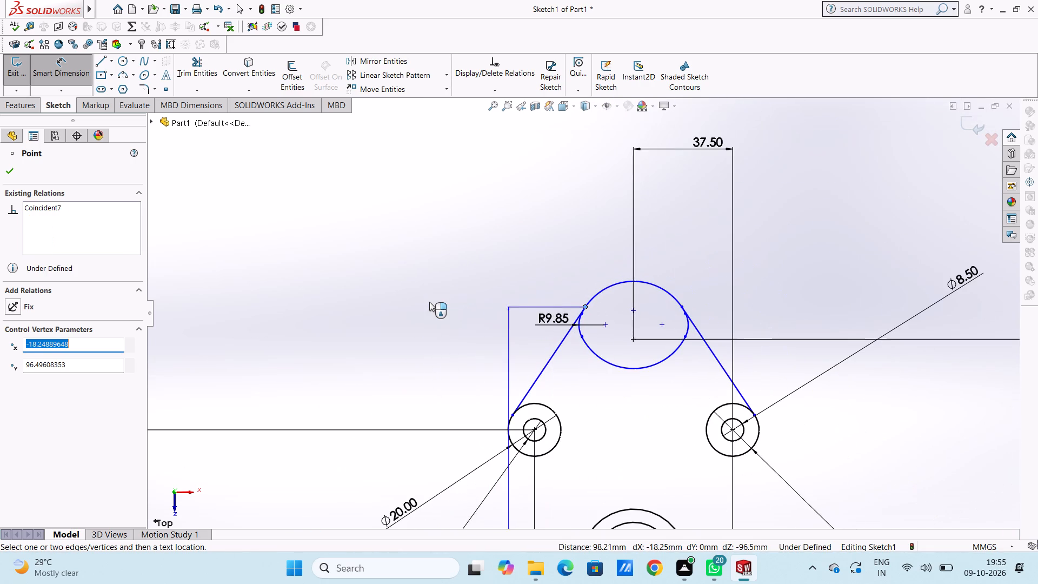
left_click(304, 302)
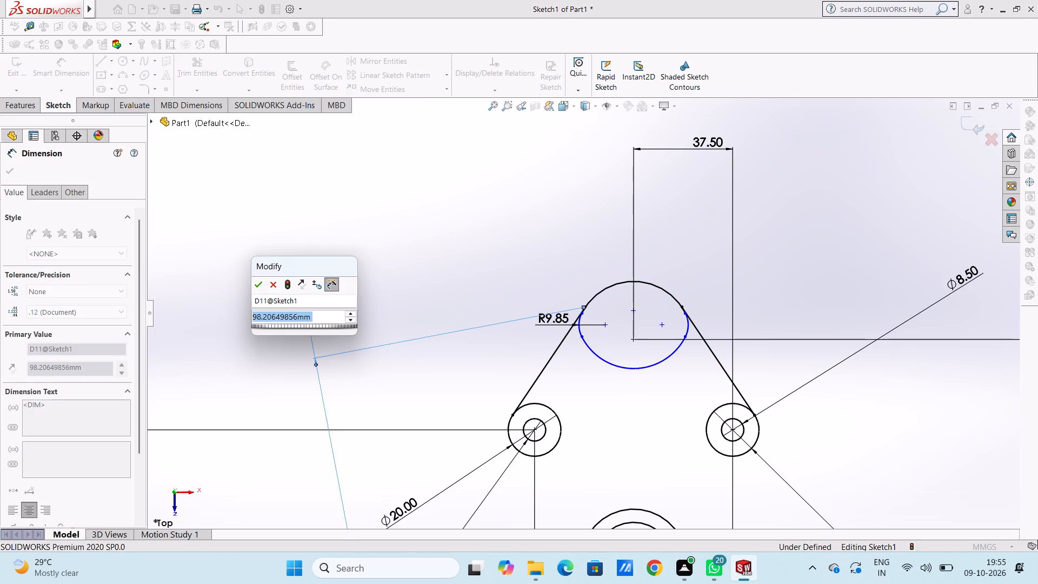
left_click(258, 286)
left_click(245, 286)
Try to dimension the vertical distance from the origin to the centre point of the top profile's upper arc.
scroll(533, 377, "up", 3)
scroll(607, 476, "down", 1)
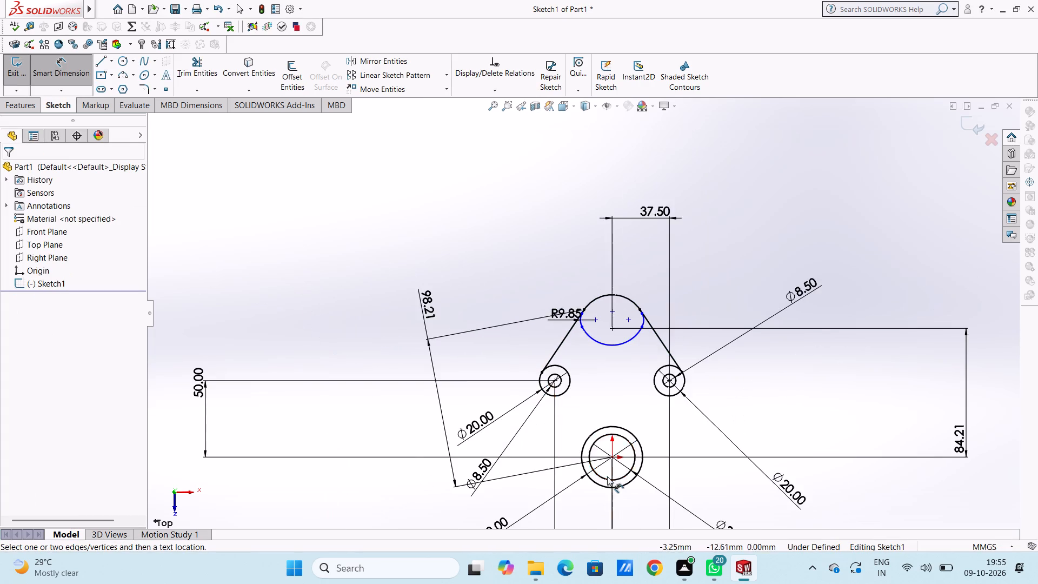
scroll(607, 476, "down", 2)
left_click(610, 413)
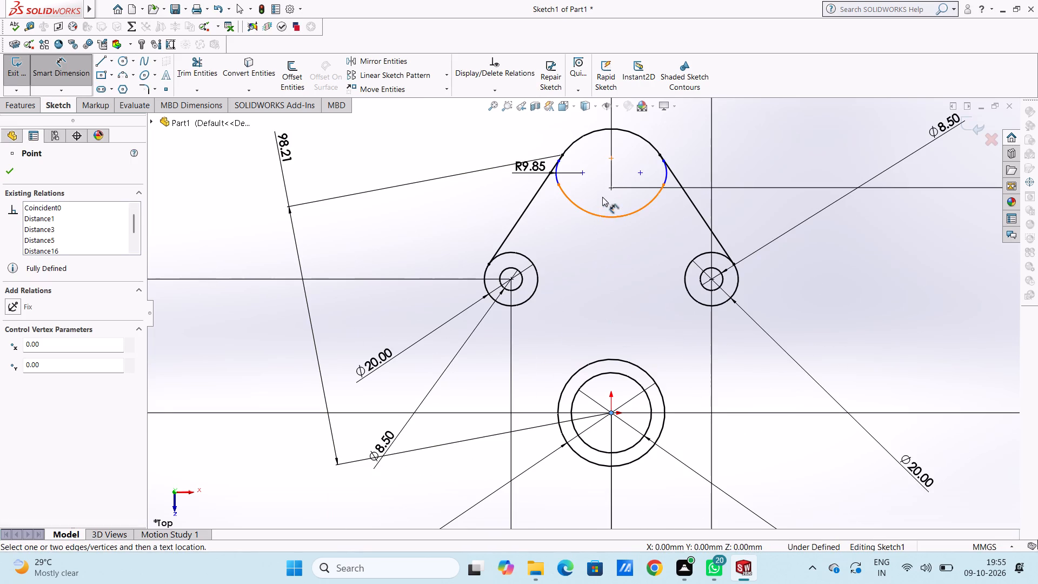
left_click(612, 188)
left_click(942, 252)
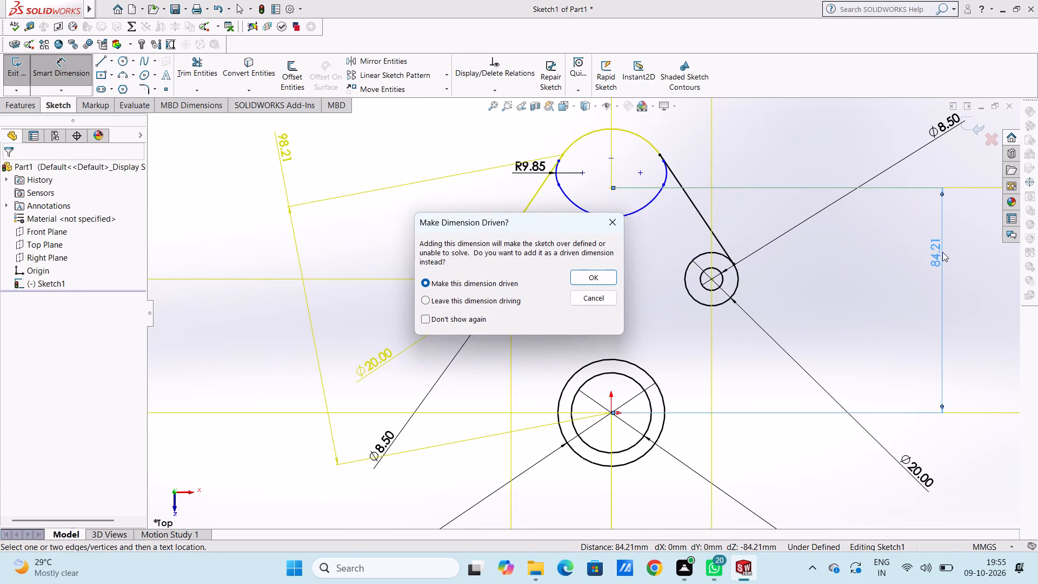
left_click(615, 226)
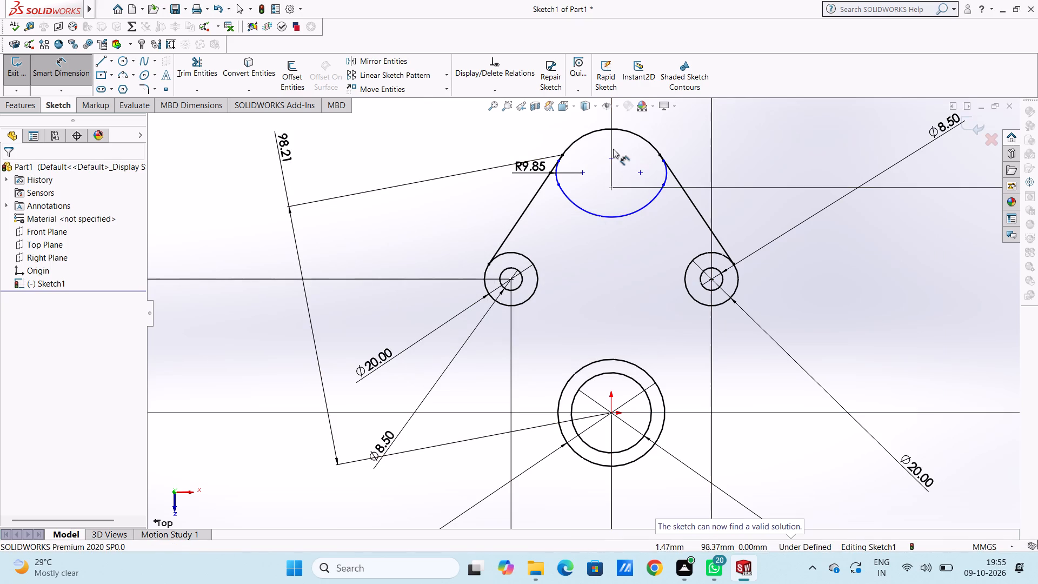
Dimension the vertical distance from the centre point of the top profile's lower arc to the origin.
left_click(611, 160)
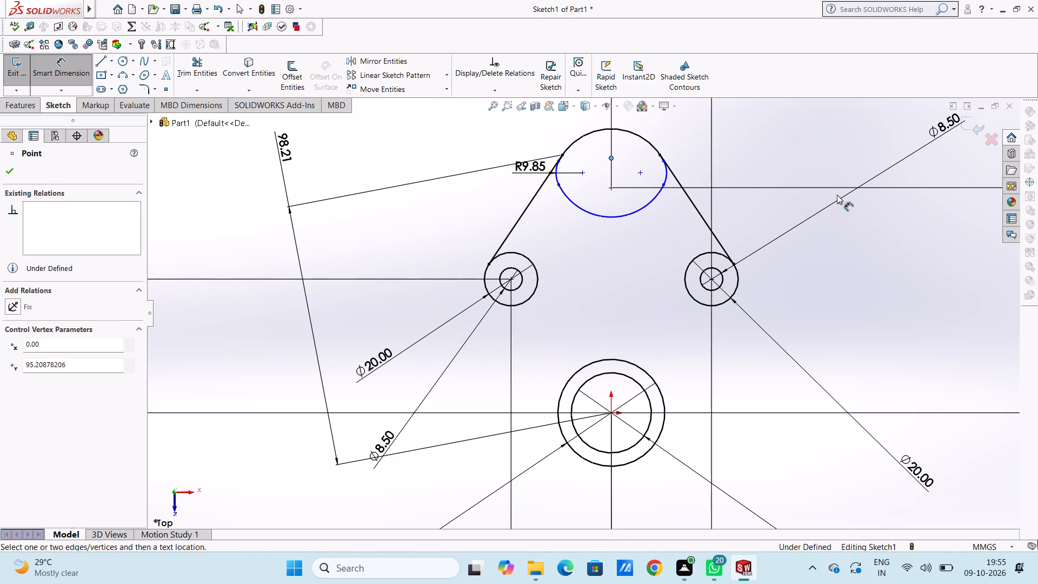
left_click(610, 410)
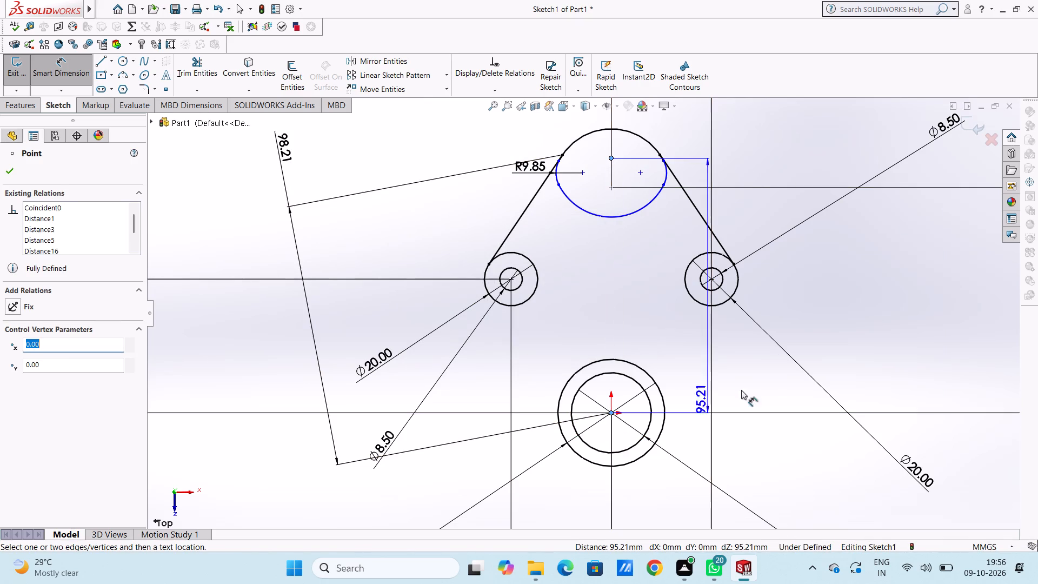
left_click(961, 335)
left_click(913, 324)
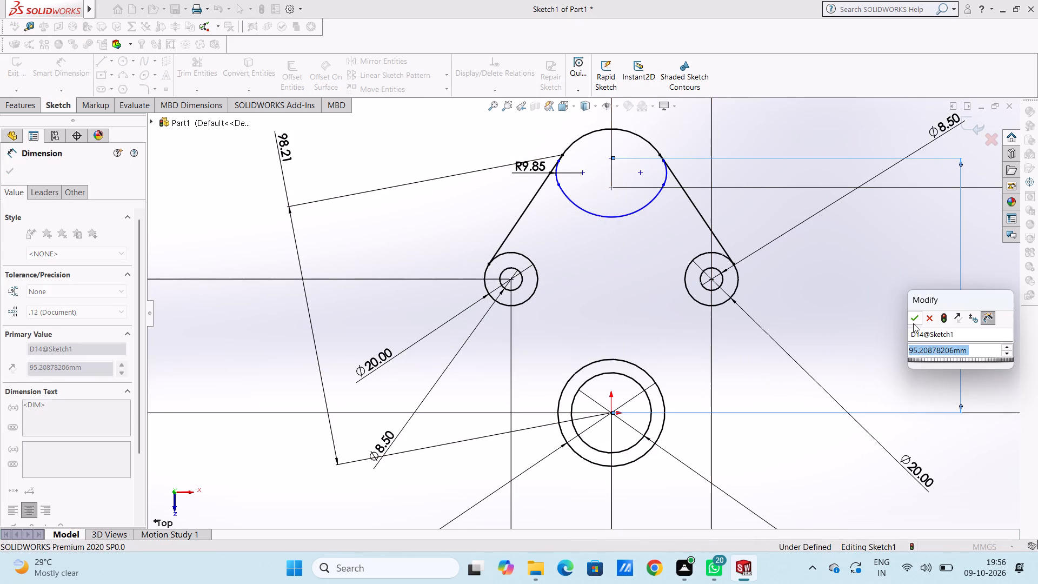
left_click(885, 321)
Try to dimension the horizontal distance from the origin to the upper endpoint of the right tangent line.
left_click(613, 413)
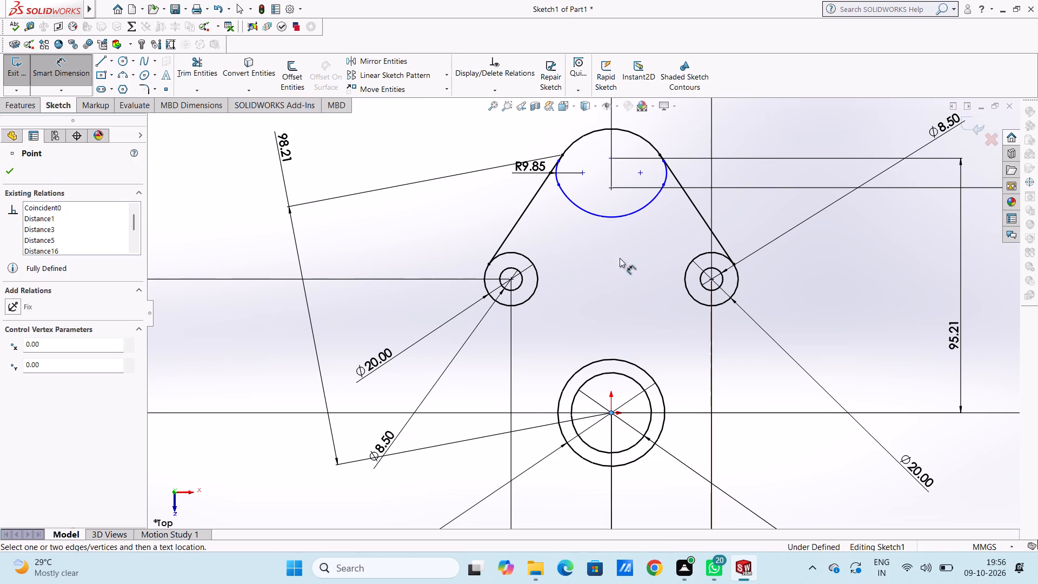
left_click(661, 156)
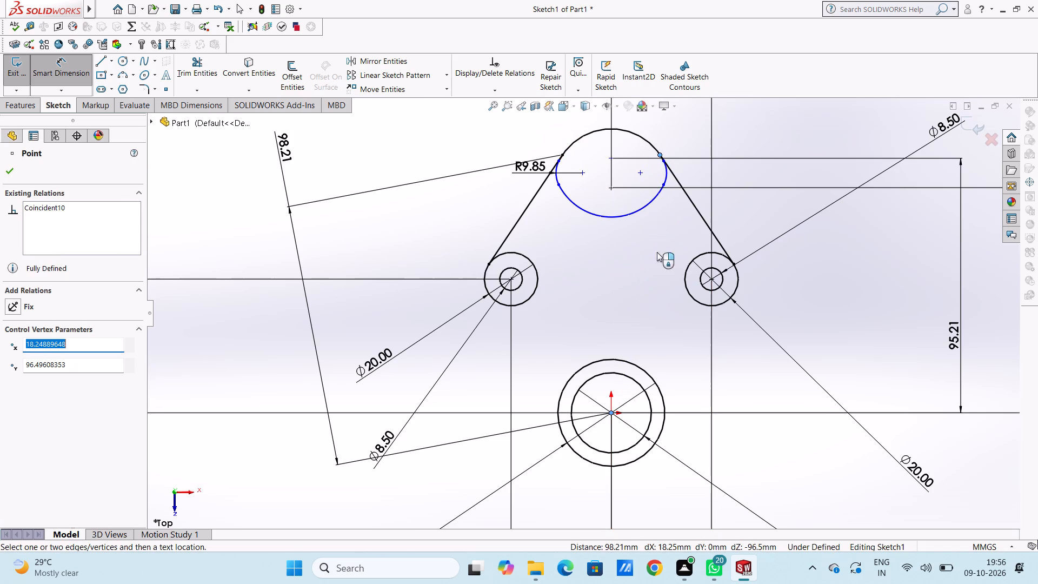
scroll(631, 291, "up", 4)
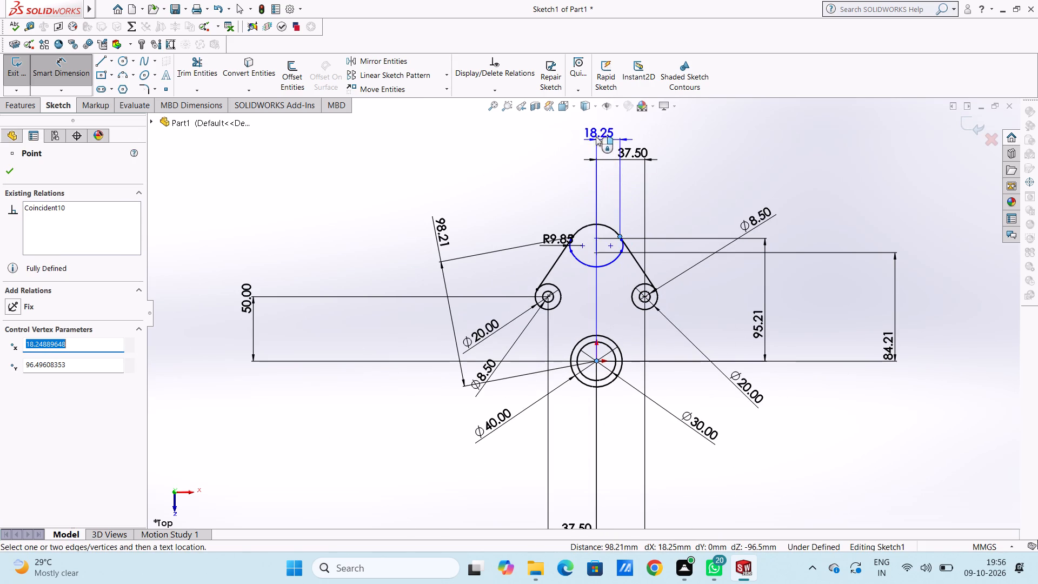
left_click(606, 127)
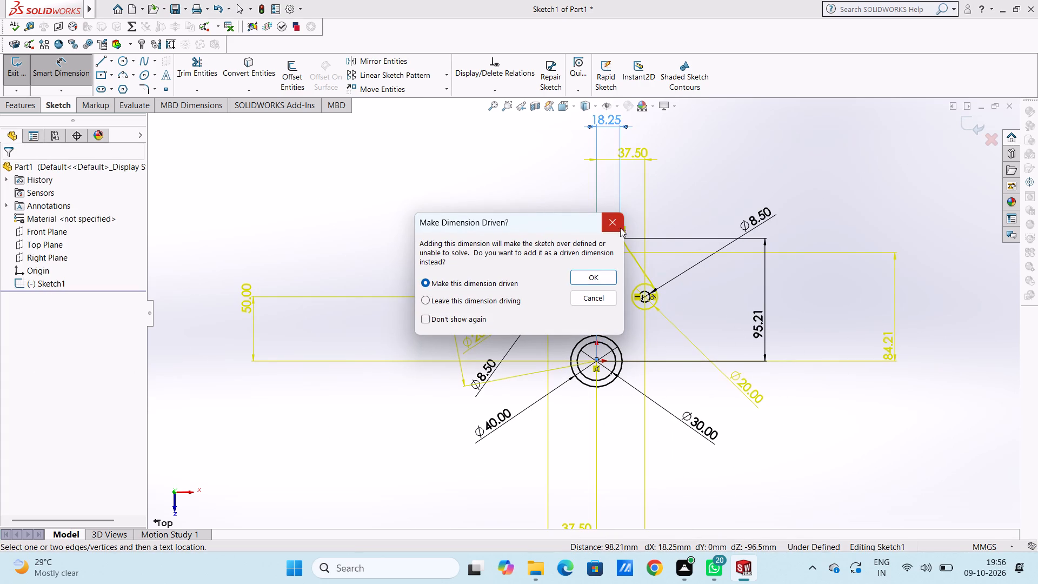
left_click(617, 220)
Dimension the vertical distance from the upper end of the right 9.85 mm fillet to the origin.
scroll(626, 324, "down", 3)
scroll(611, 217, "down", 2)
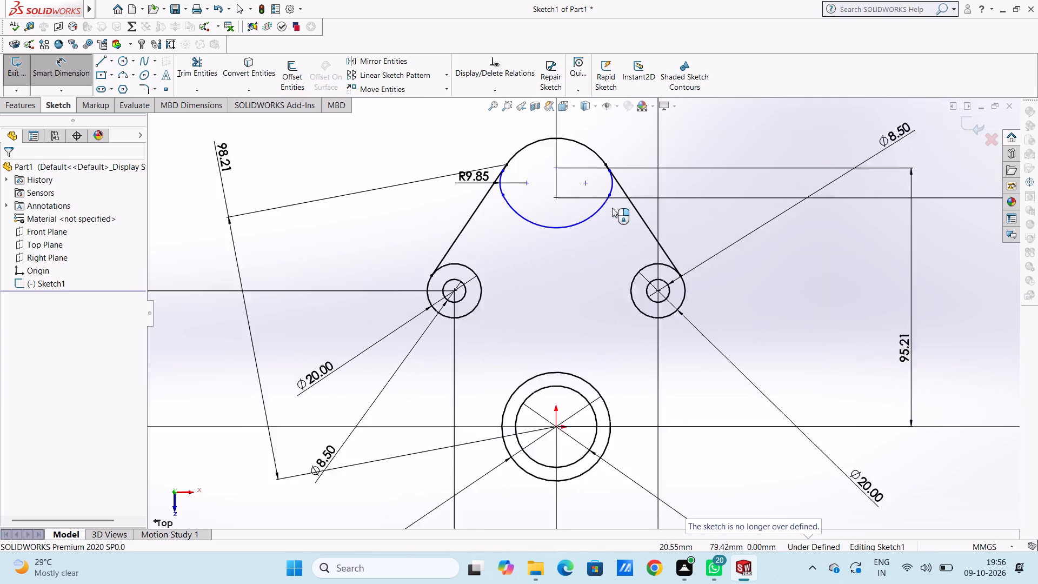
scroll(612, 208, "down", 2)
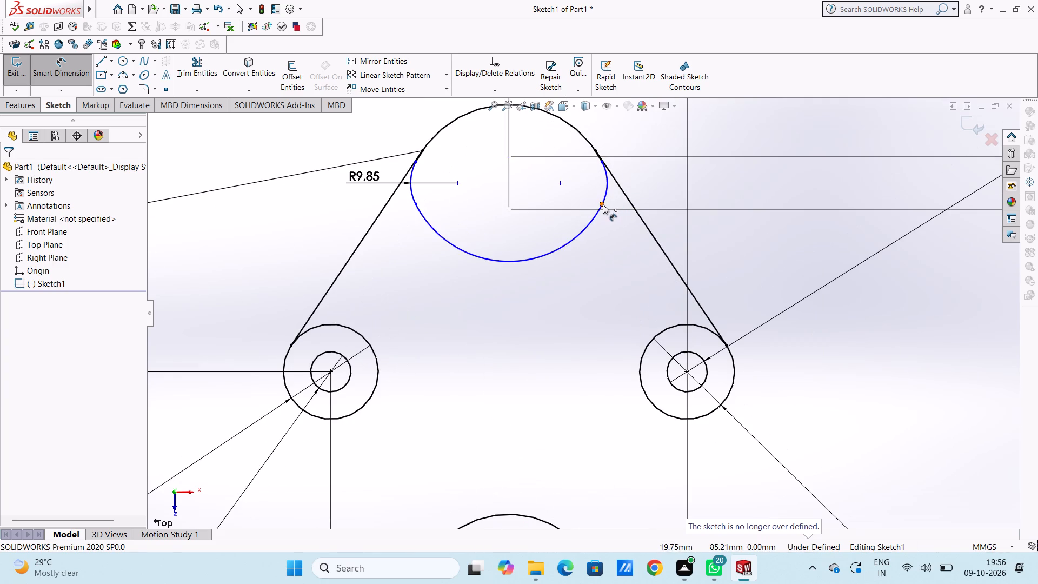
left_click(601, 163)
scroll(678, 207, "up", 4)
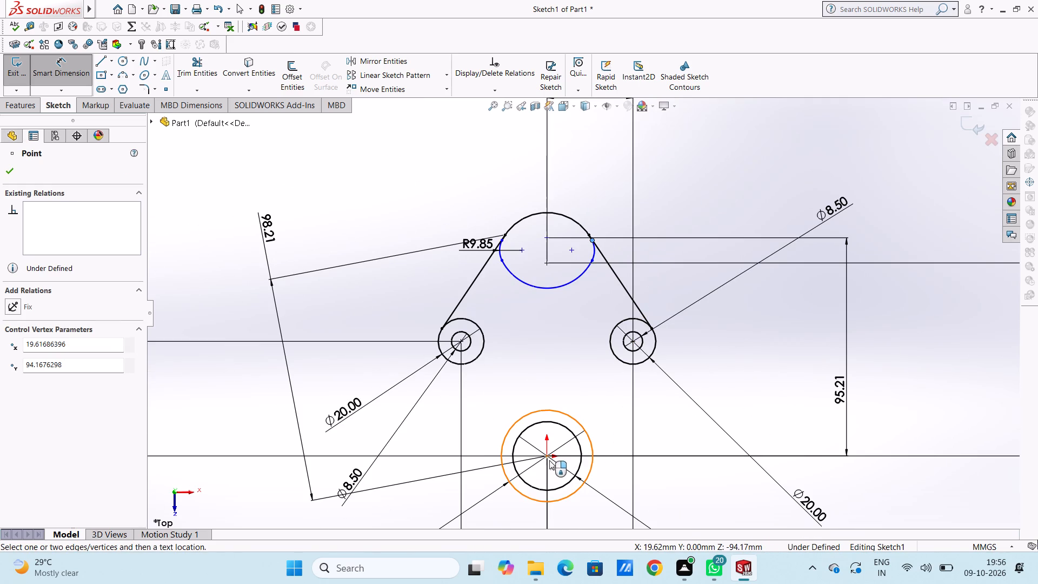
left_click(549, 456)
left_click(803, 404)
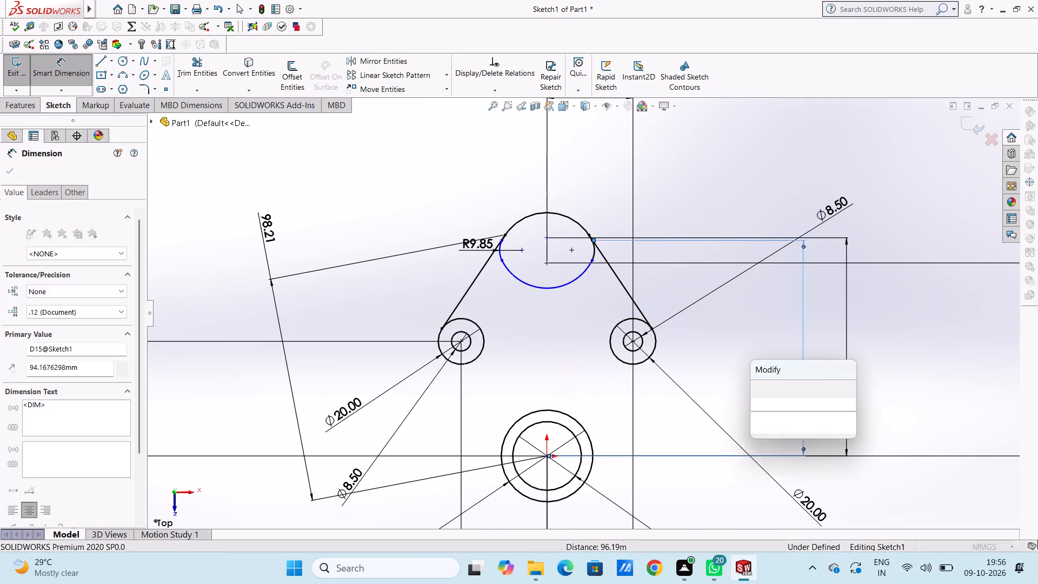
left_click(755, 388)
left_click(752, 374)
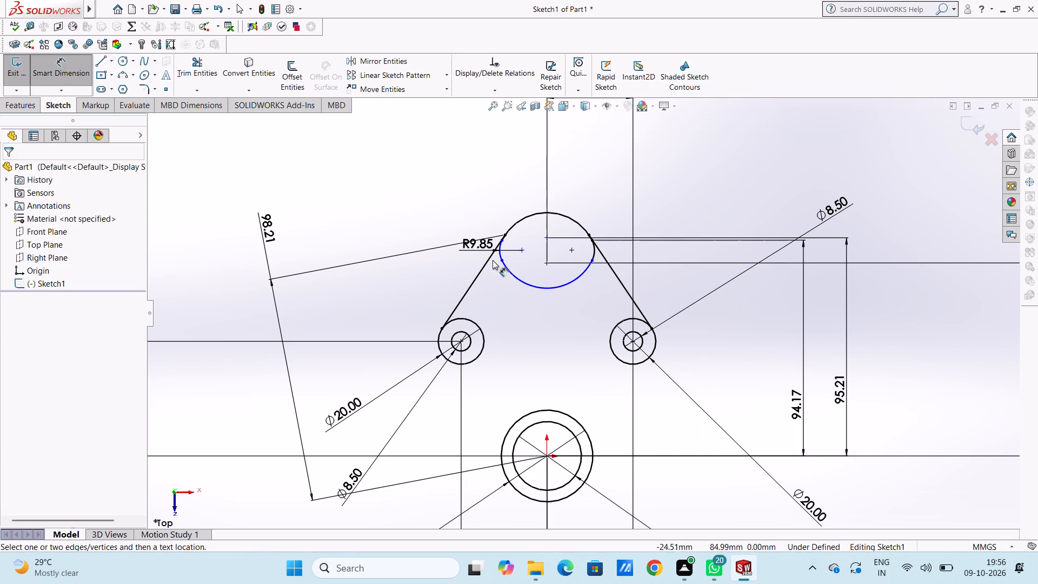
Dimension the vertical distance from the lower end of the left 9.85 mm fillet to the origin.
left_click(499, 261)
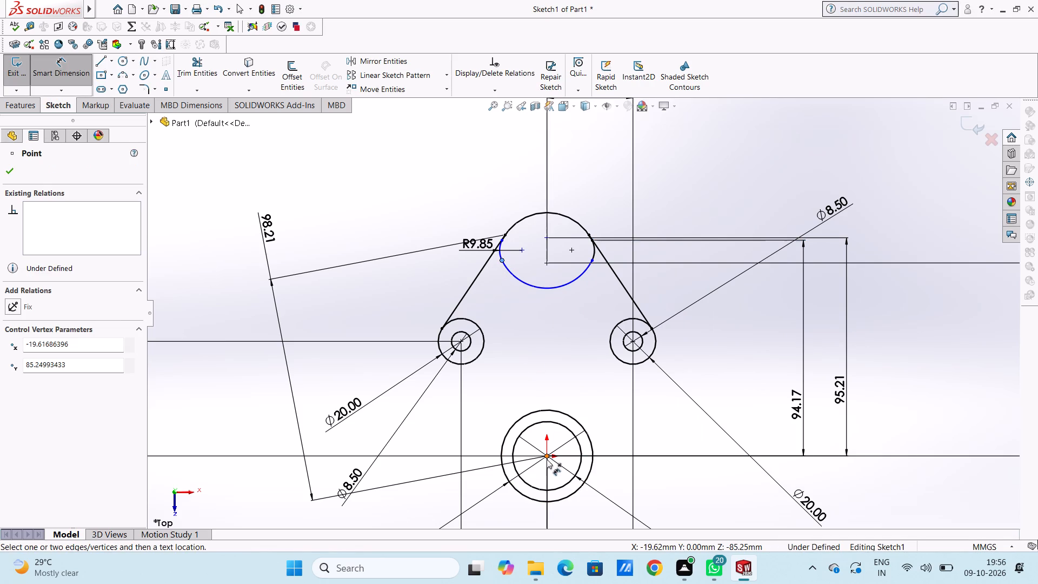
left_click(548, 458)
left_click(236, 392)
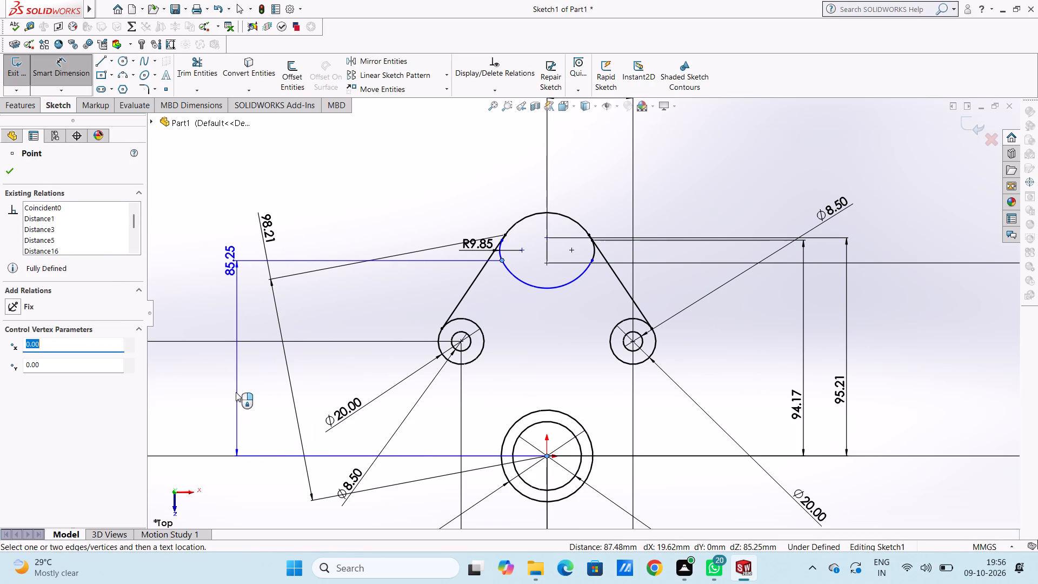
left_click(190, 372)
left_click(214, 310)
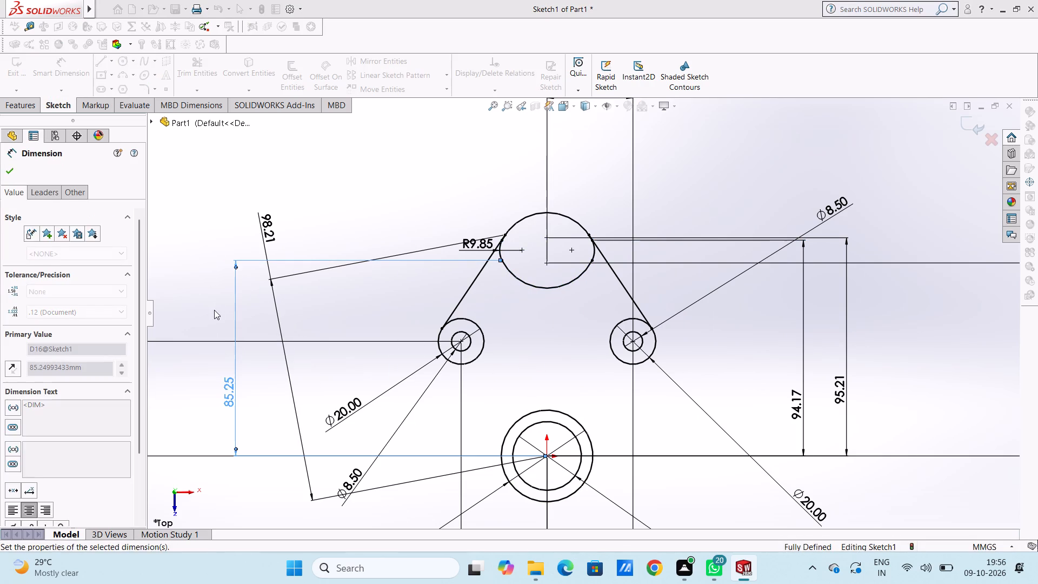
scroll(564, 332, "down", 1)
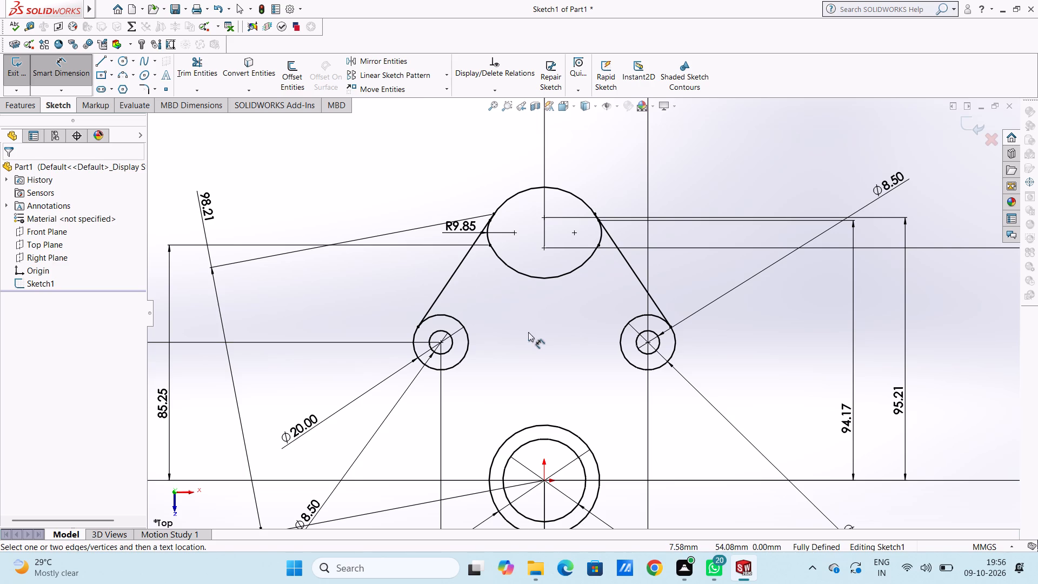
left_click(72, 78)
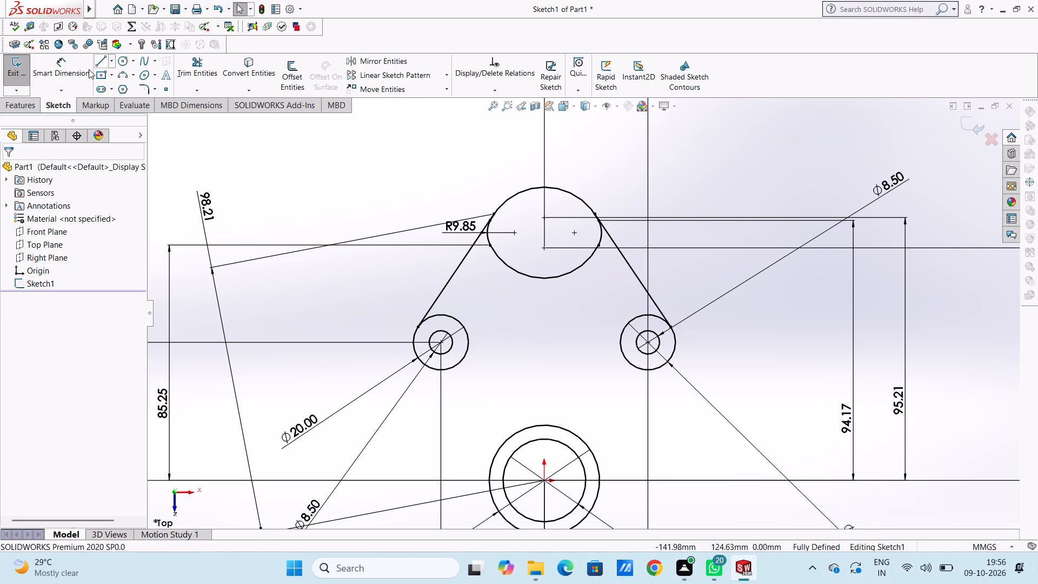
Draw a line about 61 mm long from the left 20 mm circle's outer side down to the central 40 mm circle.
left_click(100, 58)
scroll(501, 424, "up", 3)
scroll(624, 488, "down", 3)
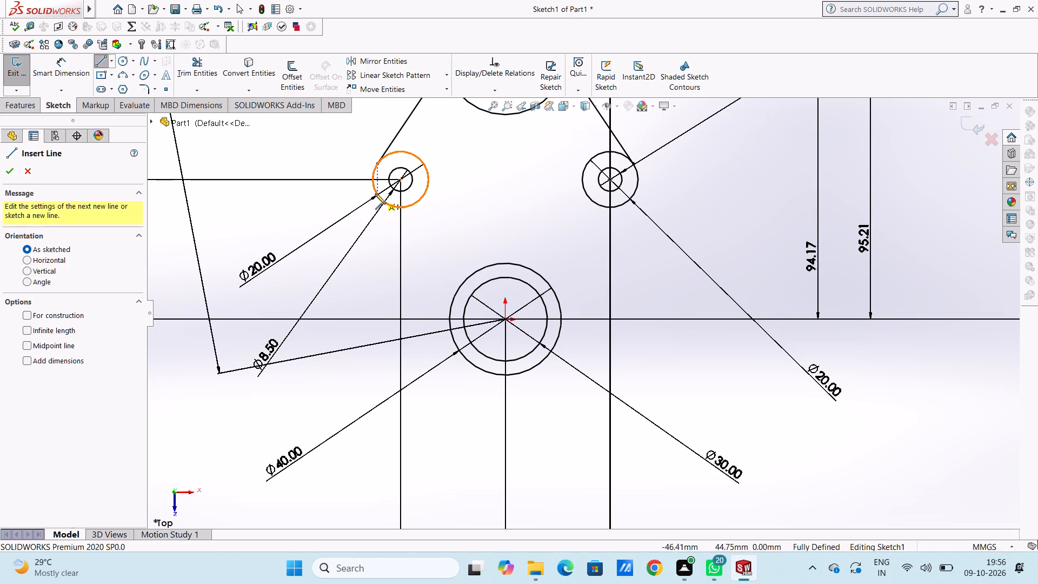
left_click(377, 194)
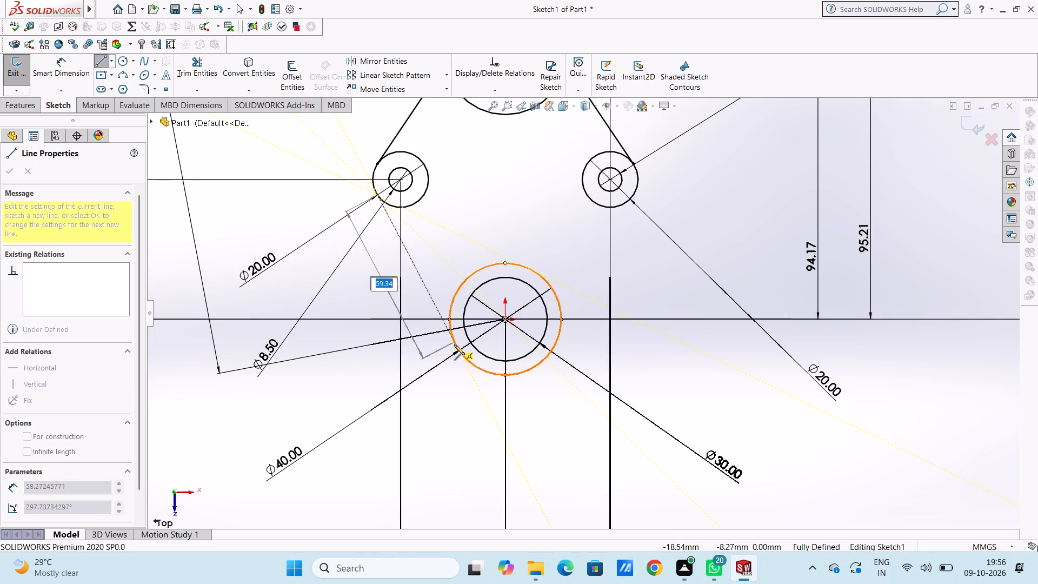
left_click(454, 344)
key("Escape")
key("Escape")
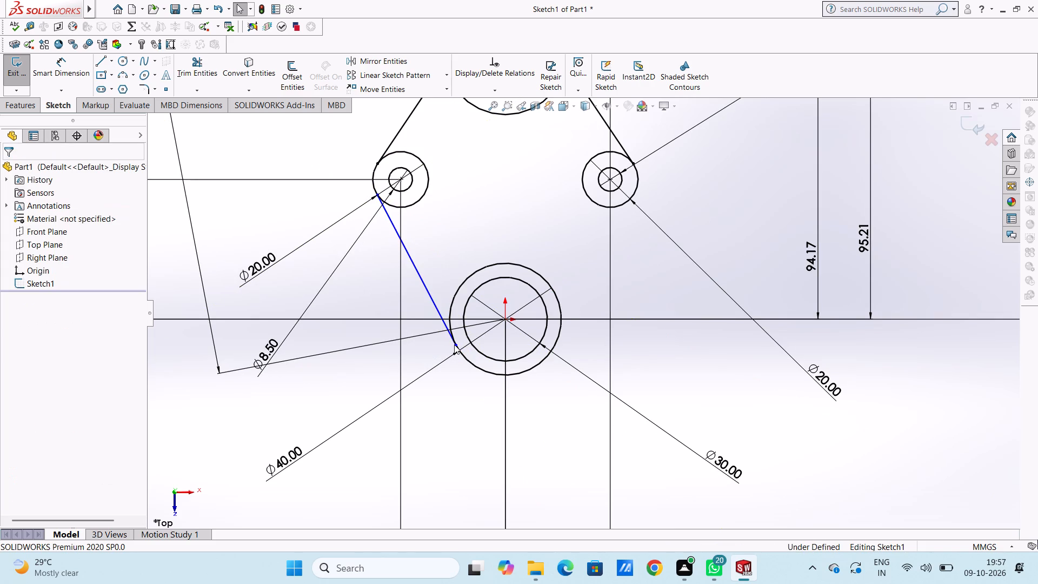
key("Escape")
Draw a line about 62 mm long from the central 40 mm circle up to the right 20 mm circle's outer side.
left_click(102, 63)
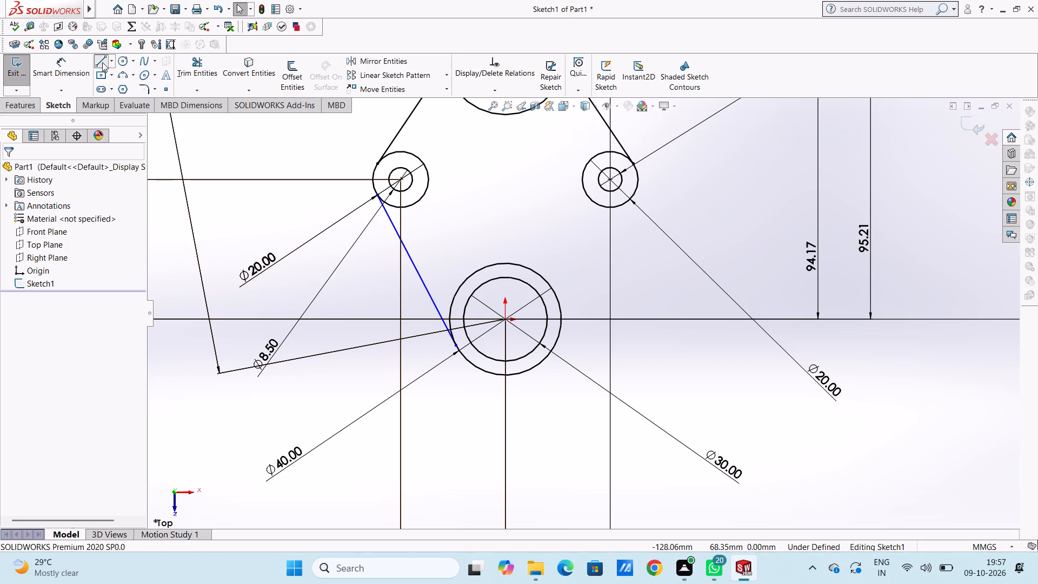
left_click(553, 348)
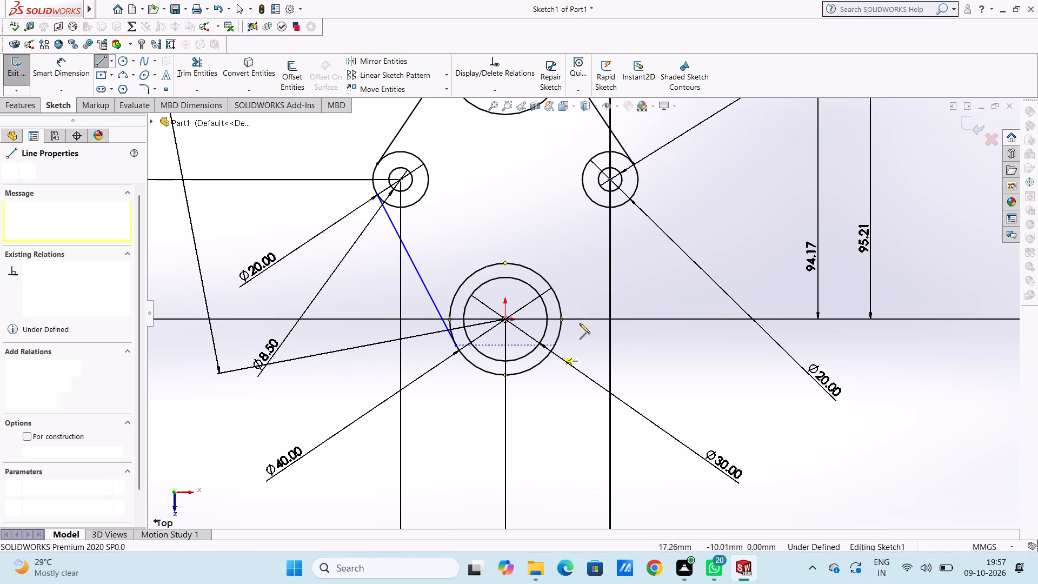
left_click(636, 196)
key("Escape")
key("Escape")
key("Escape")
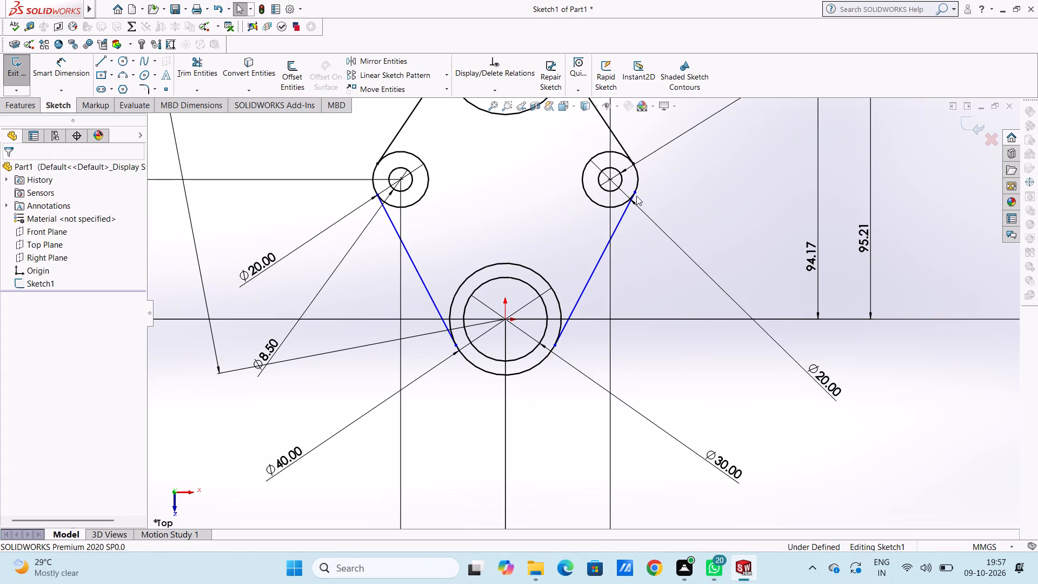
Make the lower left connecting line tangent to both the central 40 mm circle and the left 20 mm circle.
left_click(424, 283)
left_click(452, 295, "ctrl")
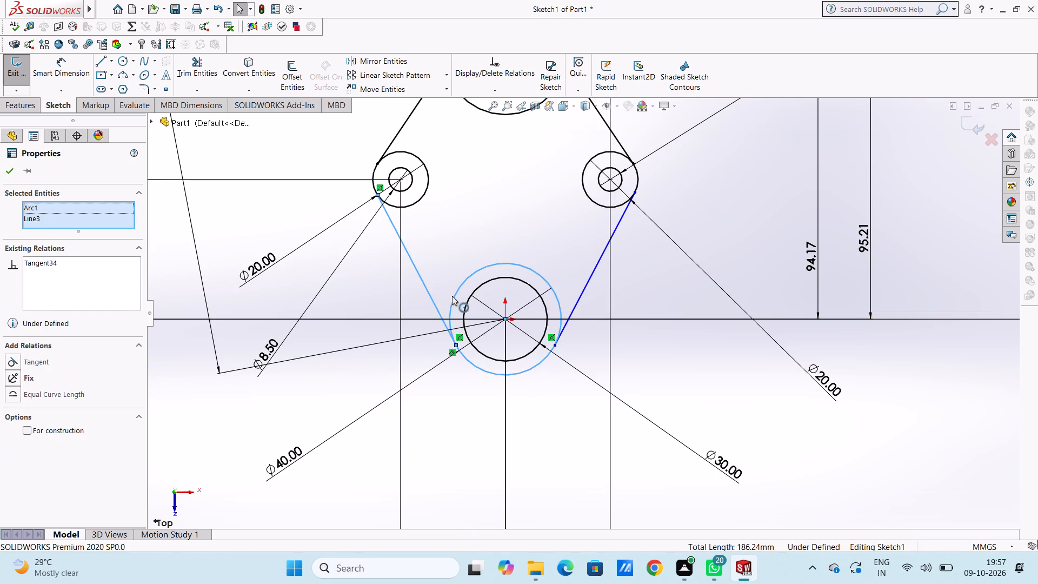
left_click(12, 362)
left_click(187, 395)
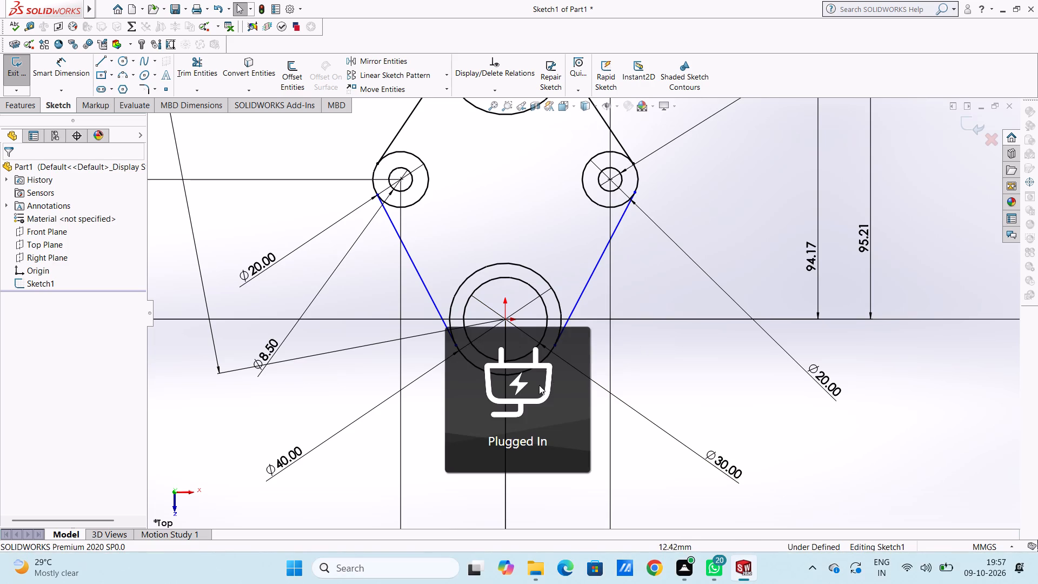
scroll(553, 331, "up", 3)
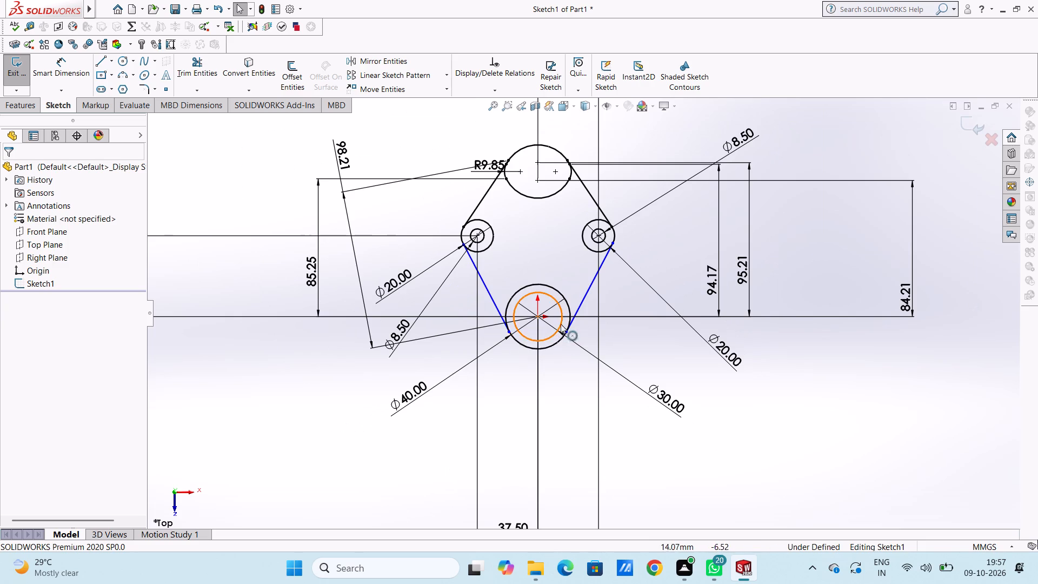
scroll(556, 315, "down", 3)
left_click(447, 283)
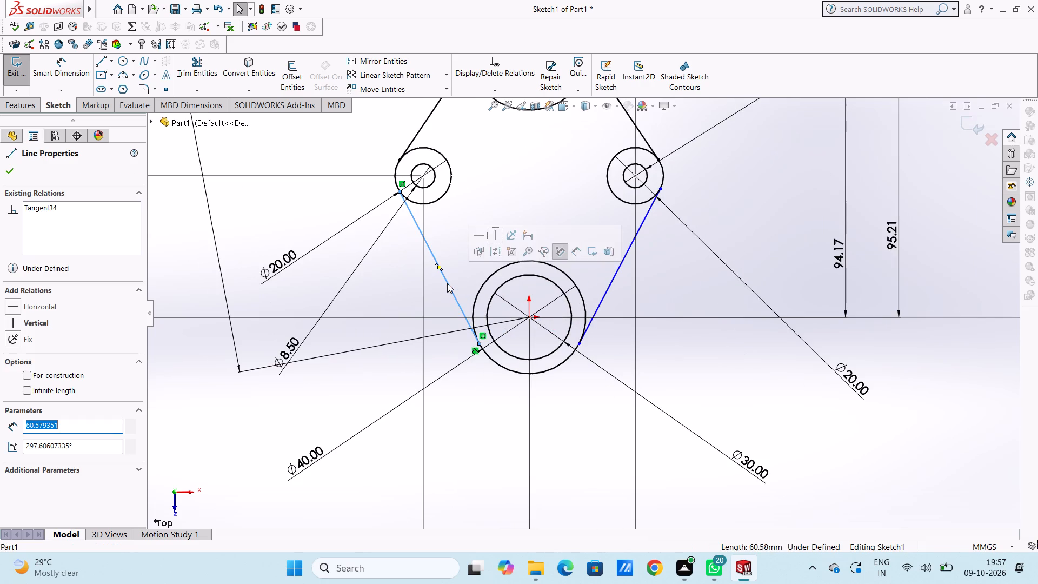
left_click(478, 288, "ctrl")
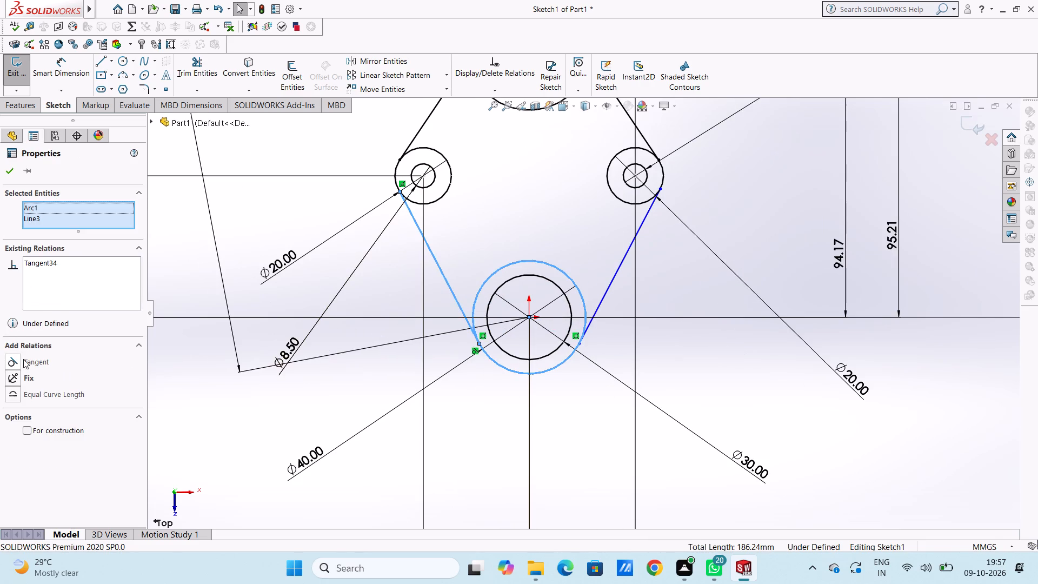
left_click(18, 360)
left_click(172, 368)
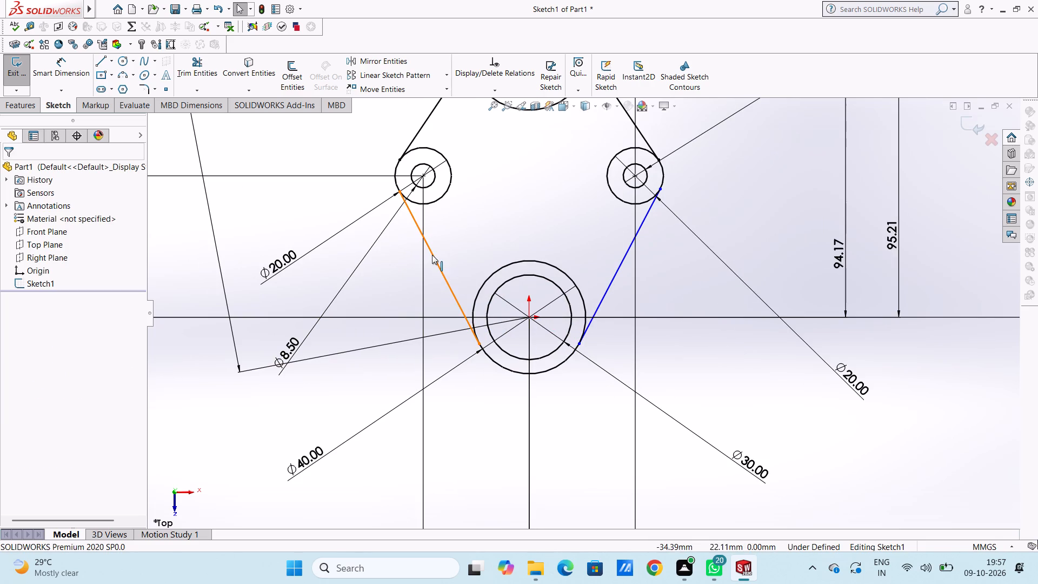
left_click(432, 255)
left_click(442, 198, "ctrl")
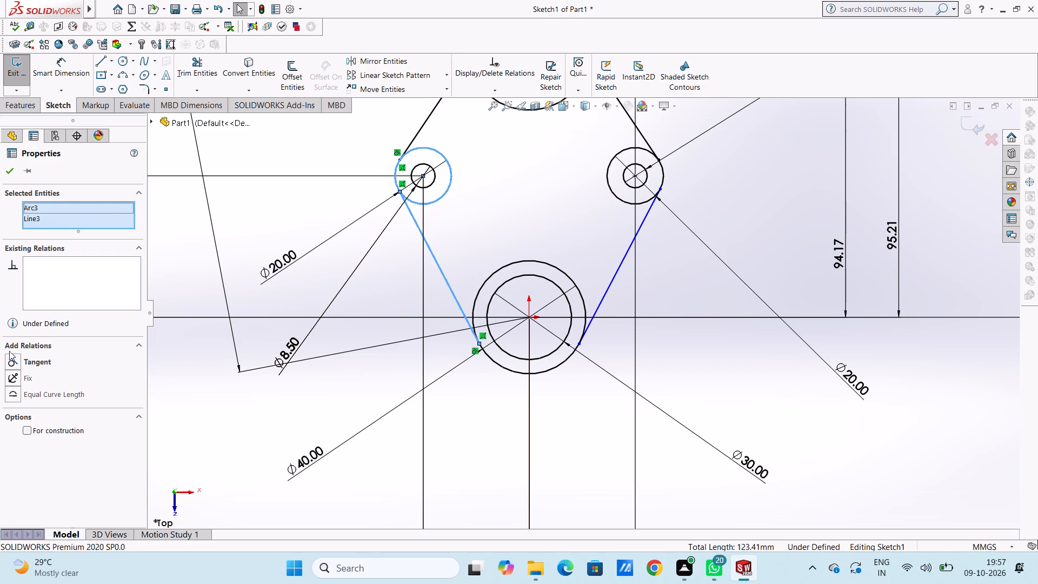
left_click(11, 360)
left_click(165, 288)
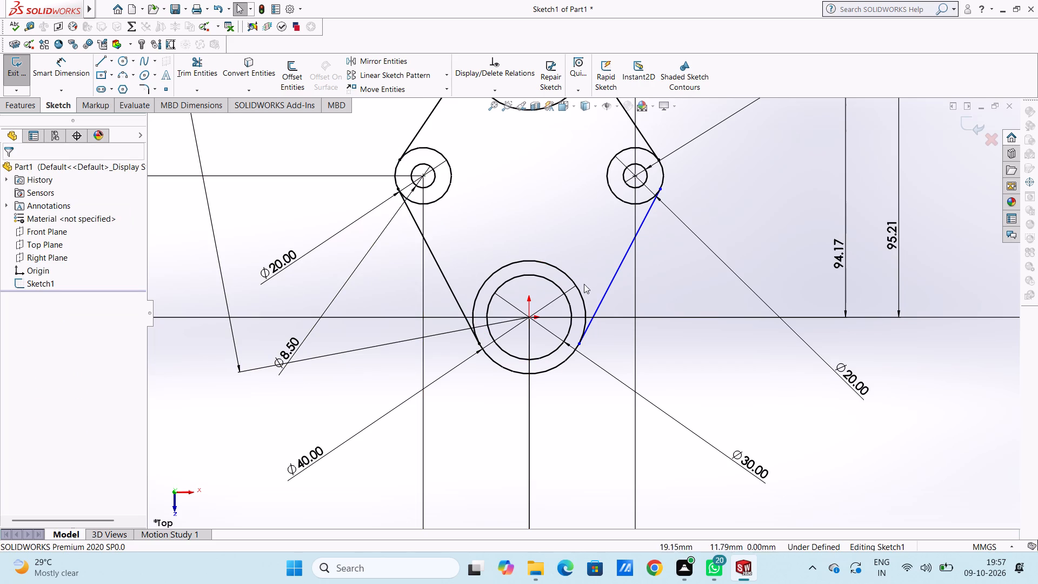
Make the lower right connecting line tangent to the central 40 mm circle.
left_click(604, 297)
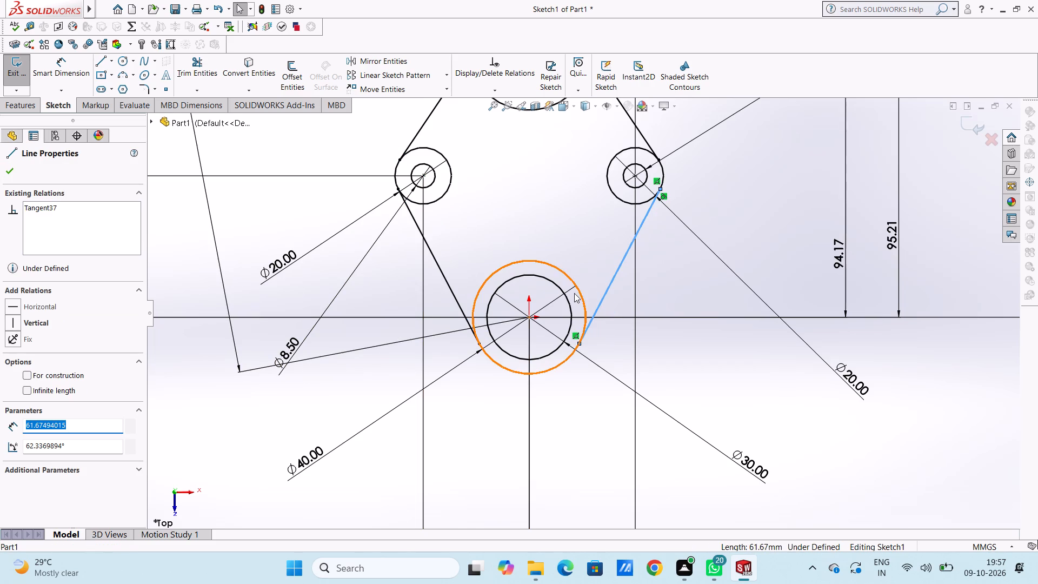
left_click(580, 296, "ctrl")
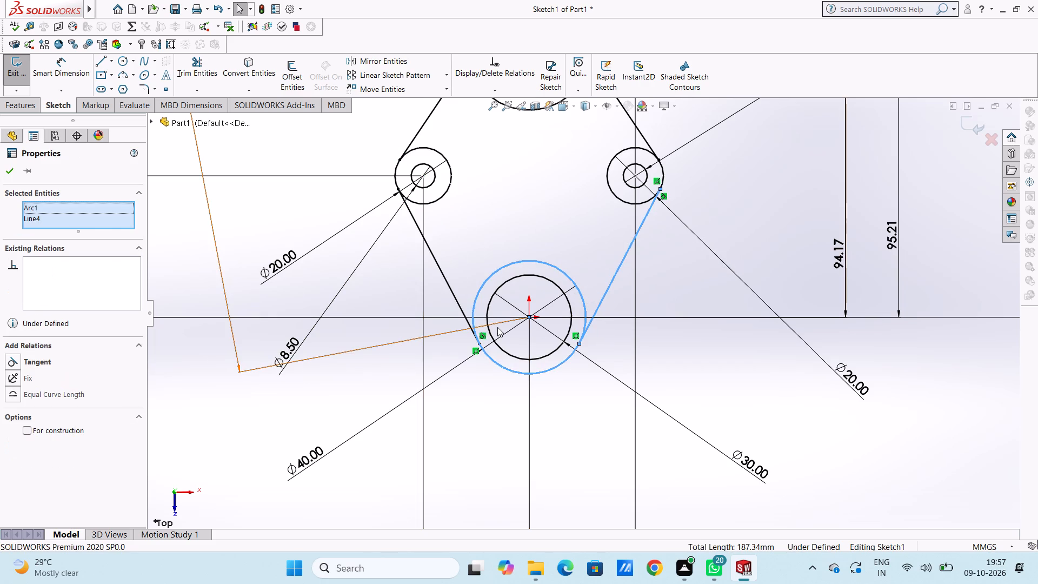
left_click(7, 360)
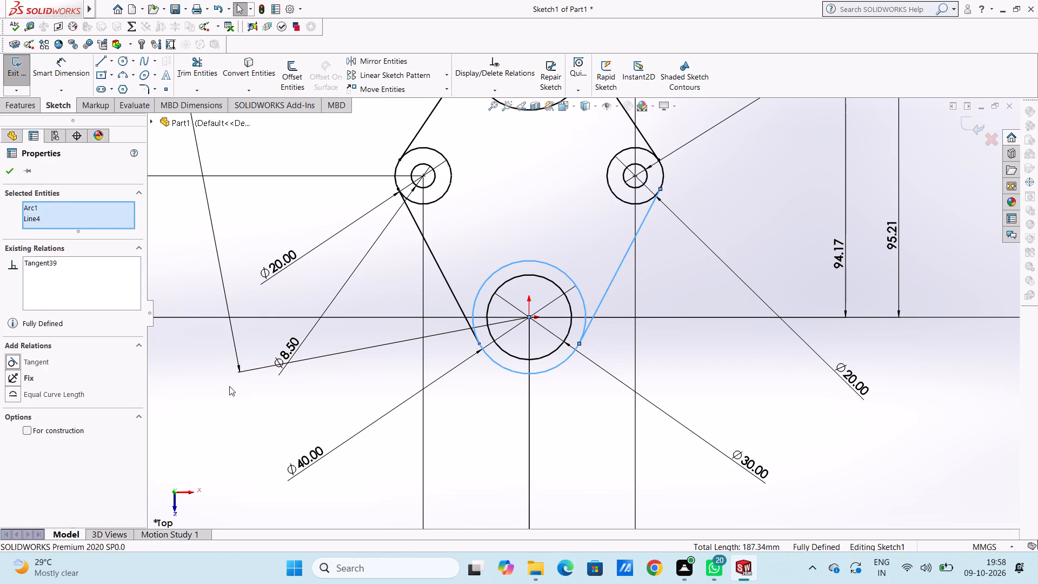
left_click(229, 386)
Offset the two upper connecting lines 5 mm towards the inside of the outline.
scroll(641, 293, "up", 3)
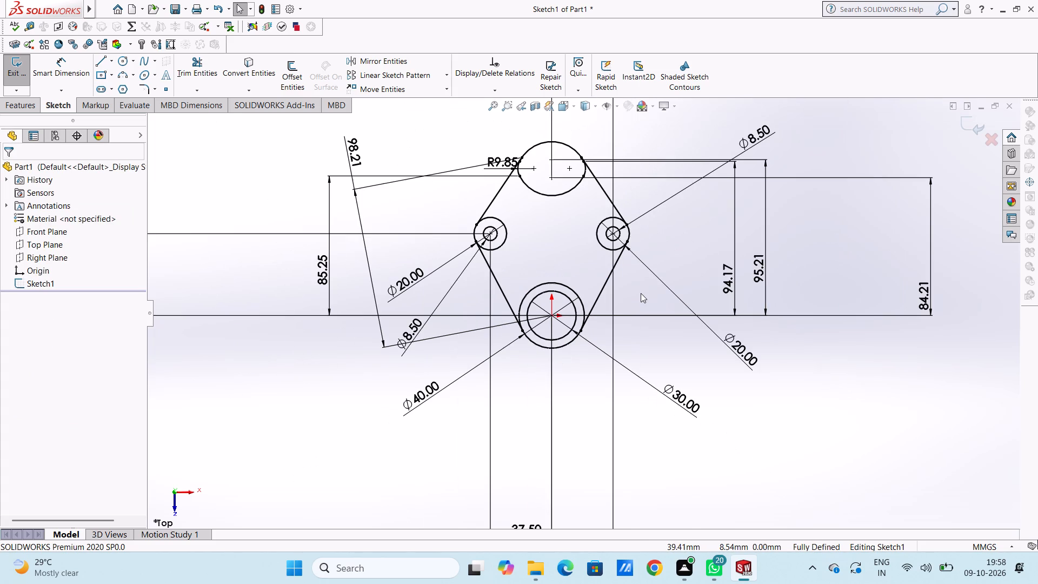
scroll(553, 230, "up", 1)
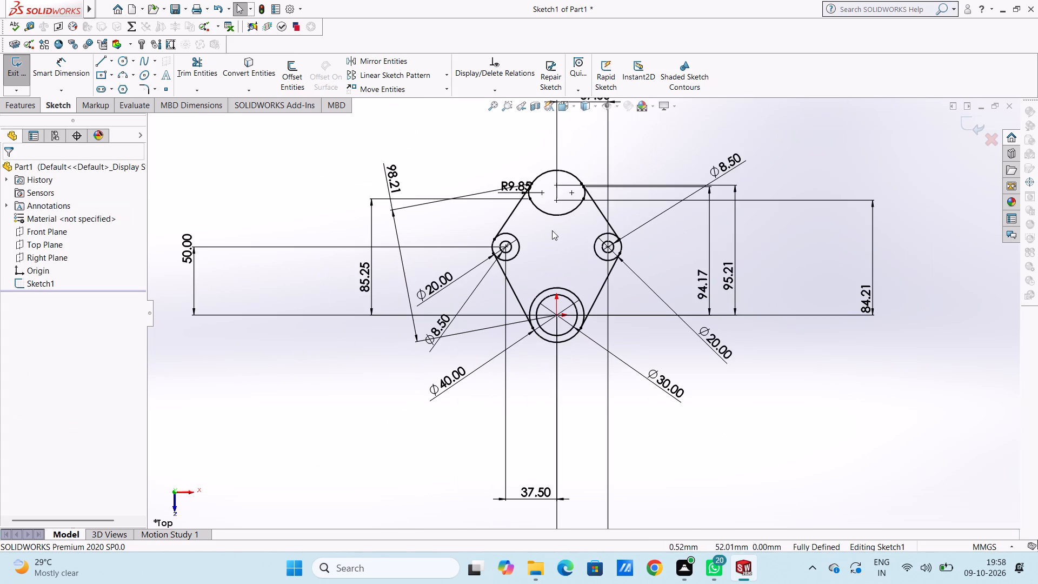
left_click(284, 76)
scroll(615, 253, "down", 2)
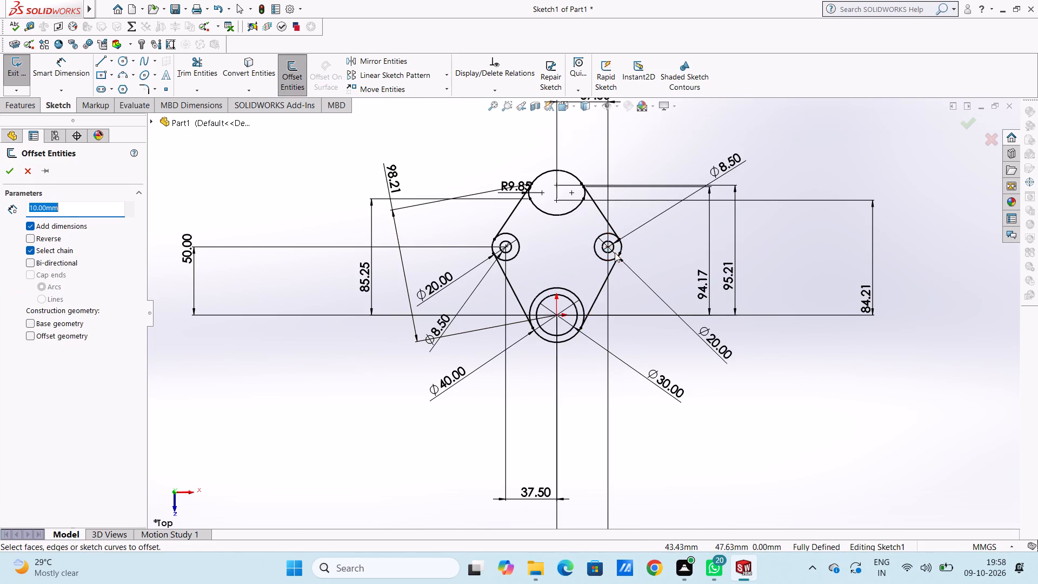
scroll(615, 253, "down", 2)
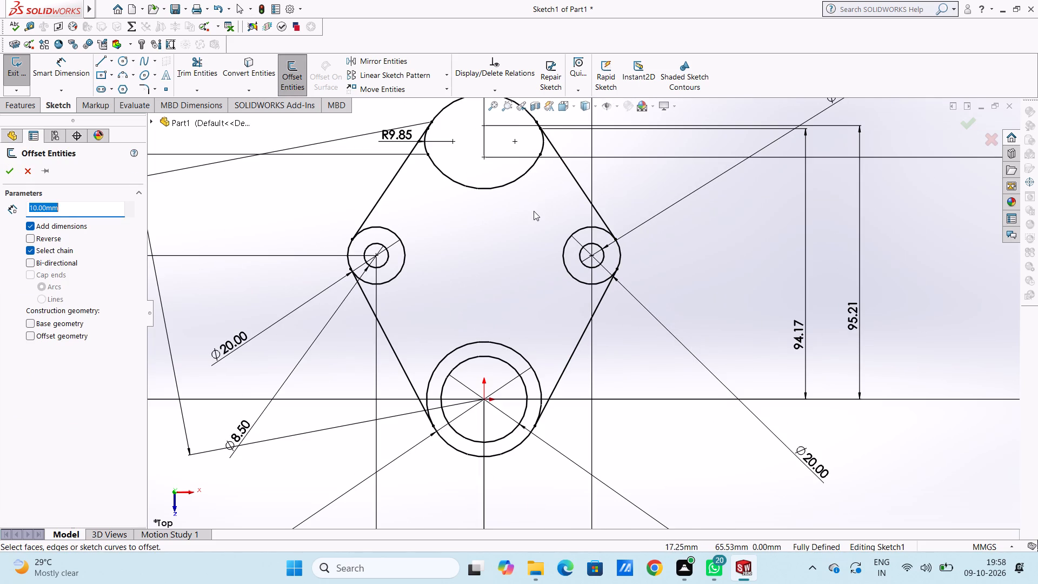
key("5")
key("Return")
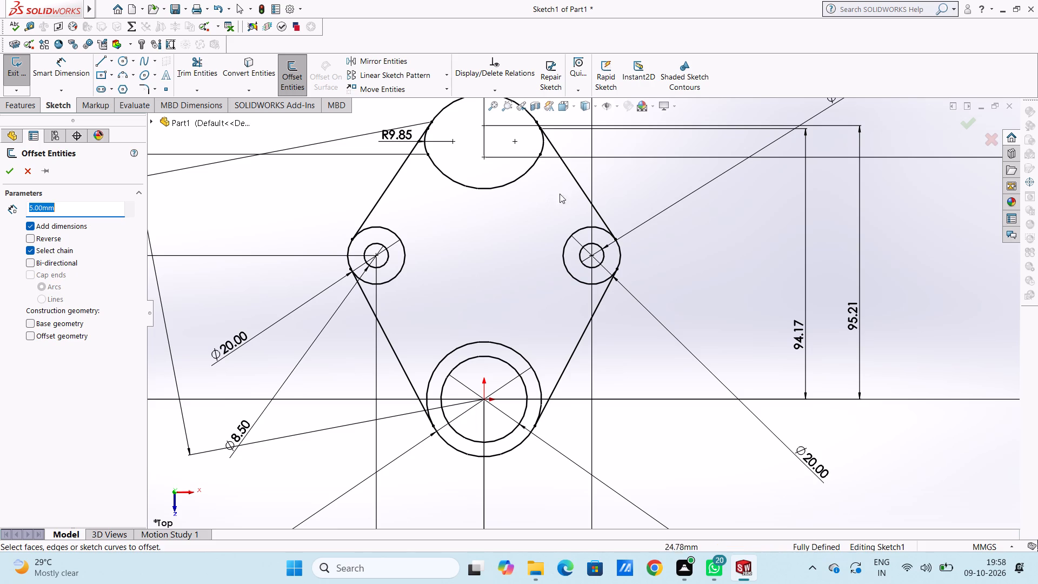
left_click(574, 181)
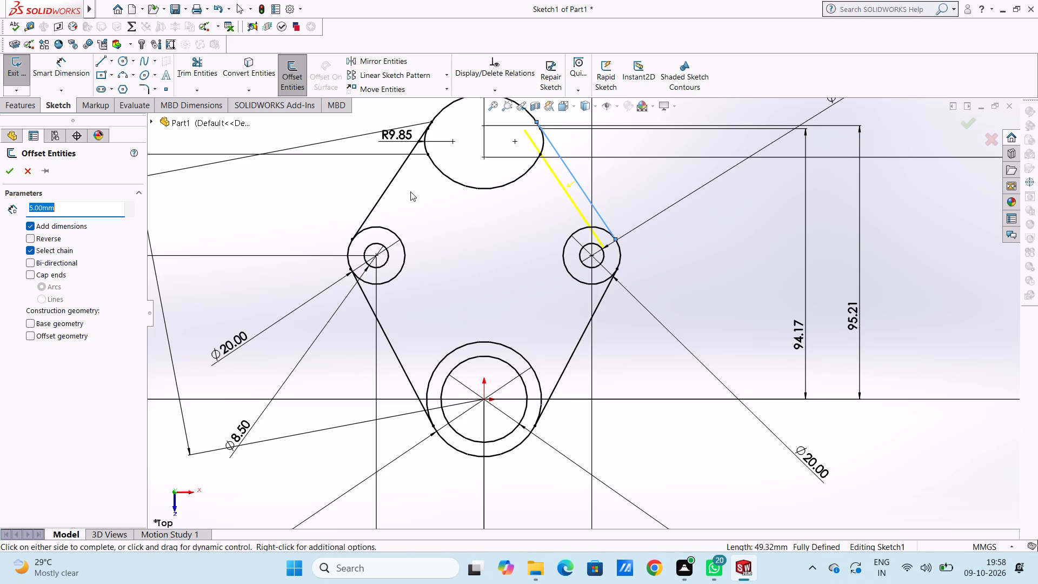
left_click(397, 174)
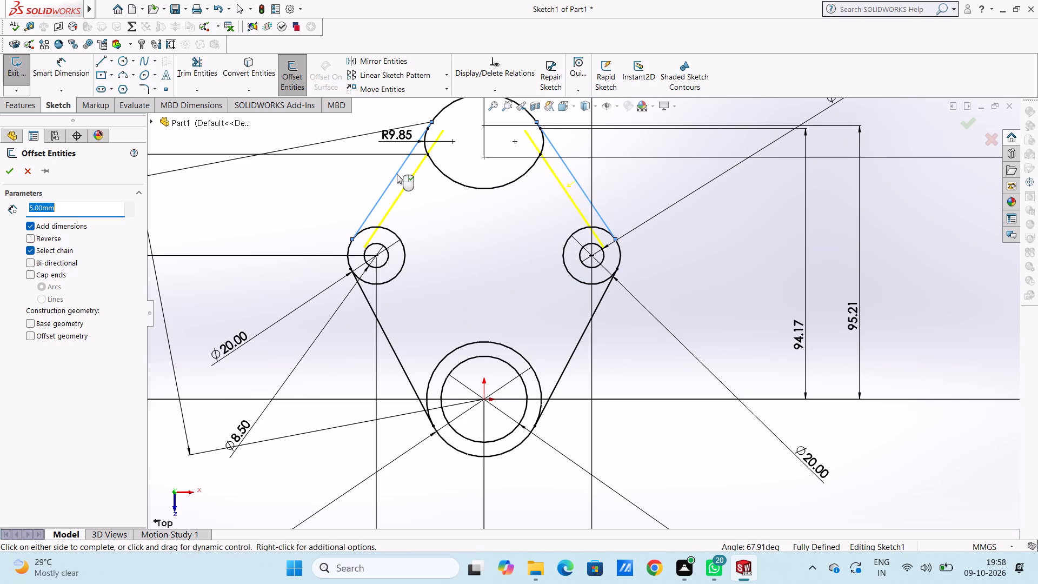
left_click(396, 349)
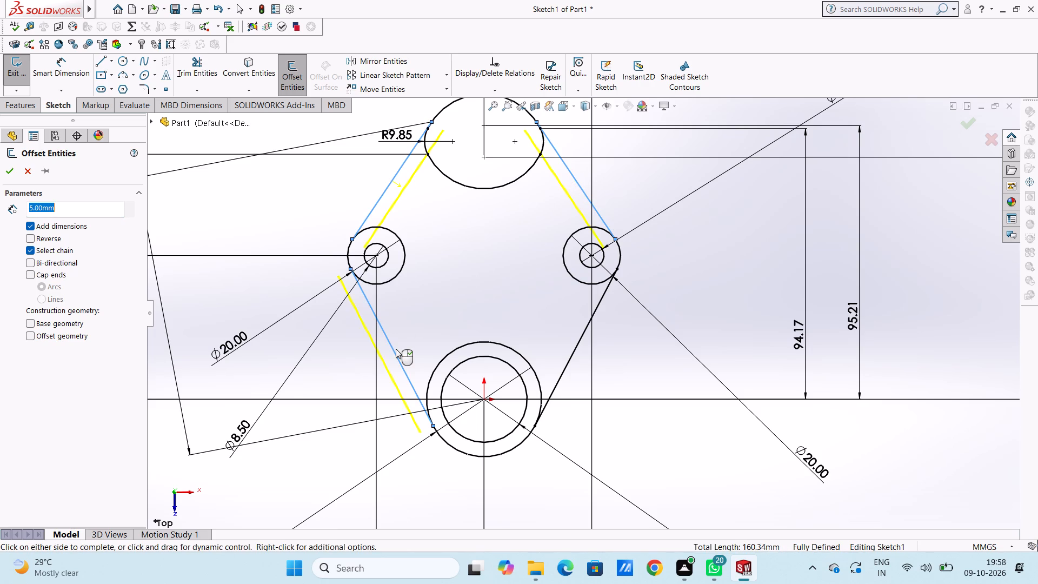
left_click(395, 349)
left_click(578, 348)
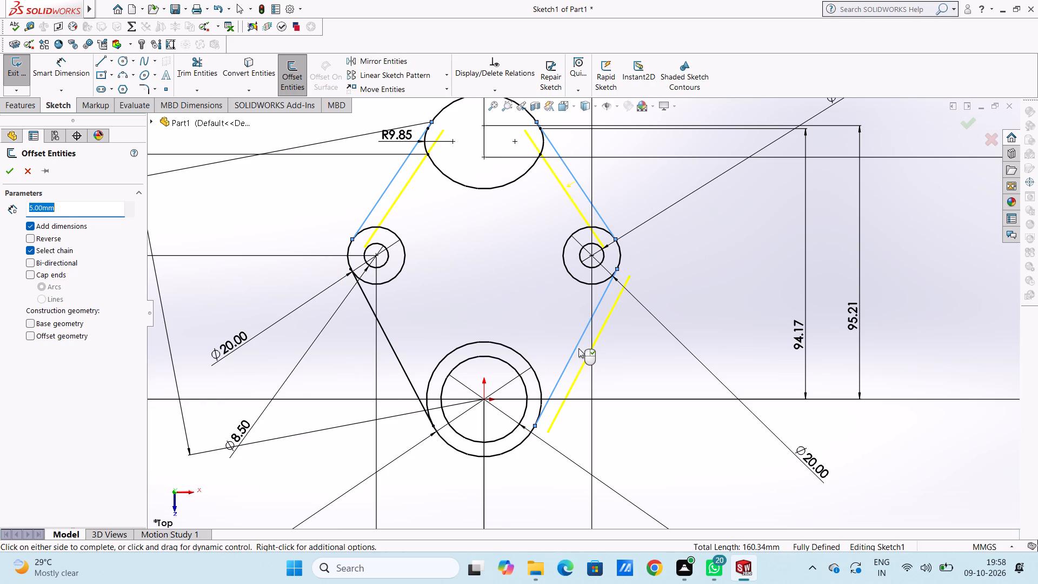
left_click(575, 347)
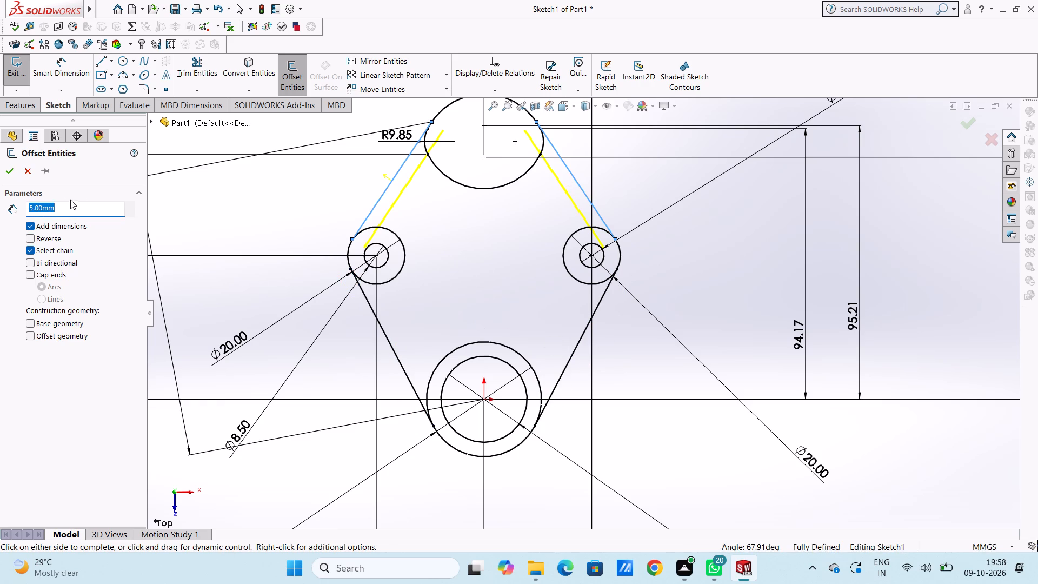
left_click(9, 170)
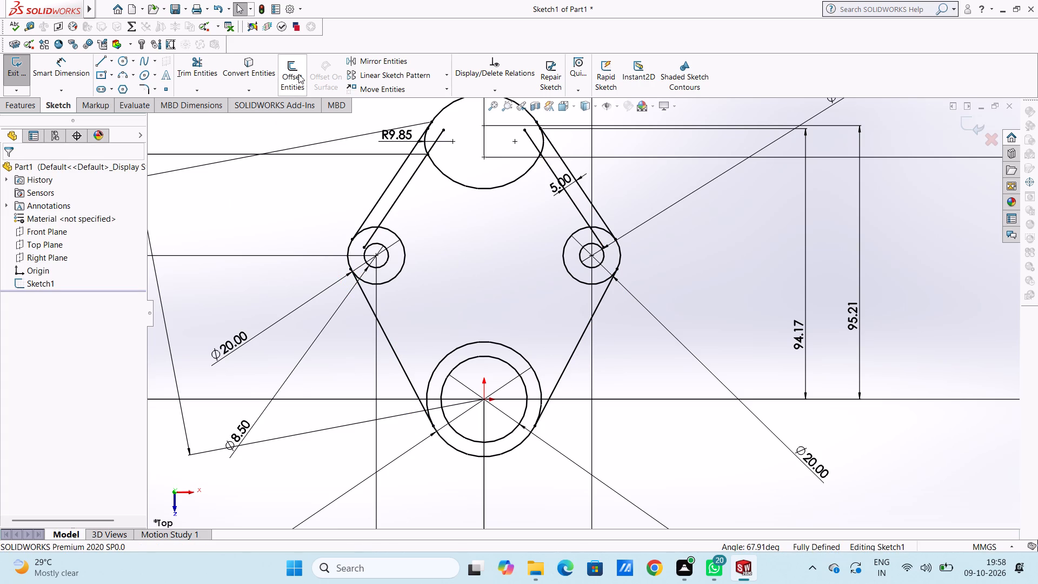
Offset the two lower connecting lines 5 mm inward, with the offset direction reversed.
left_click(298, 74)
left_click(392, 347)
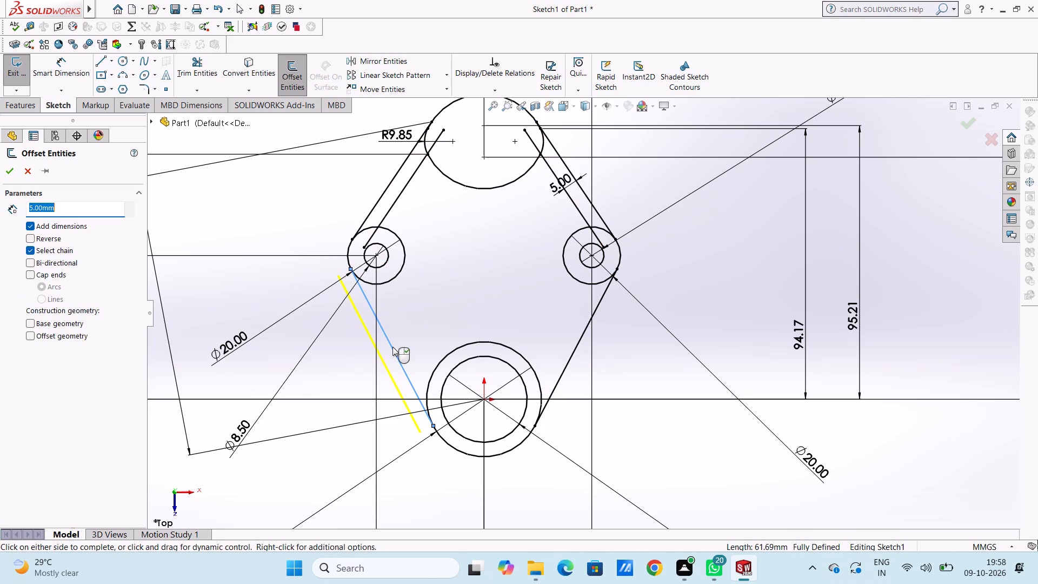
left_click(32, 238)
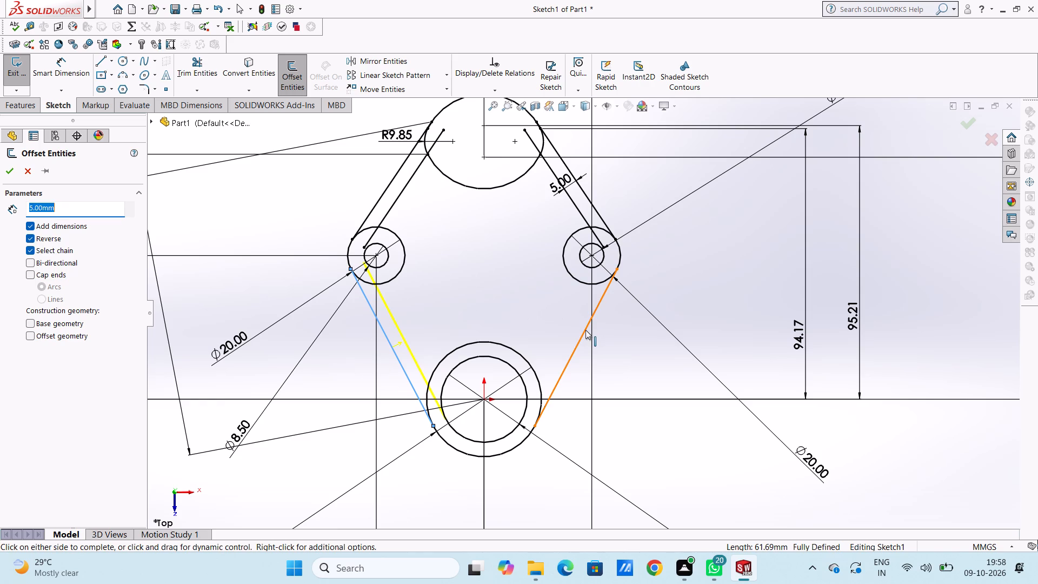
left_click(585, 330)
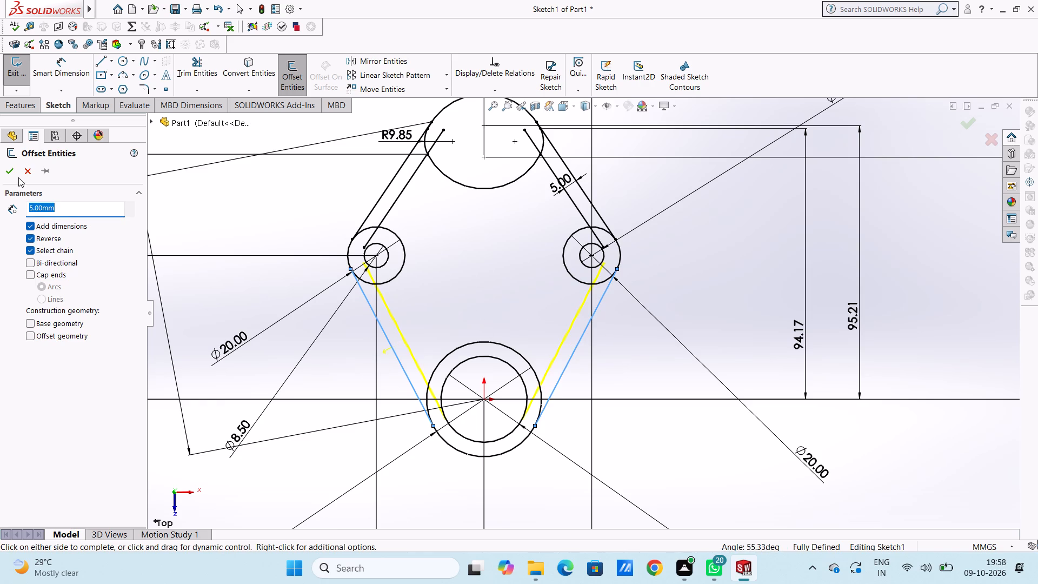
left_click(12, 170)
Trim away the ends of the two upper offset lines that lie inside the top profile.
scroll(244, 210, "up", 2)
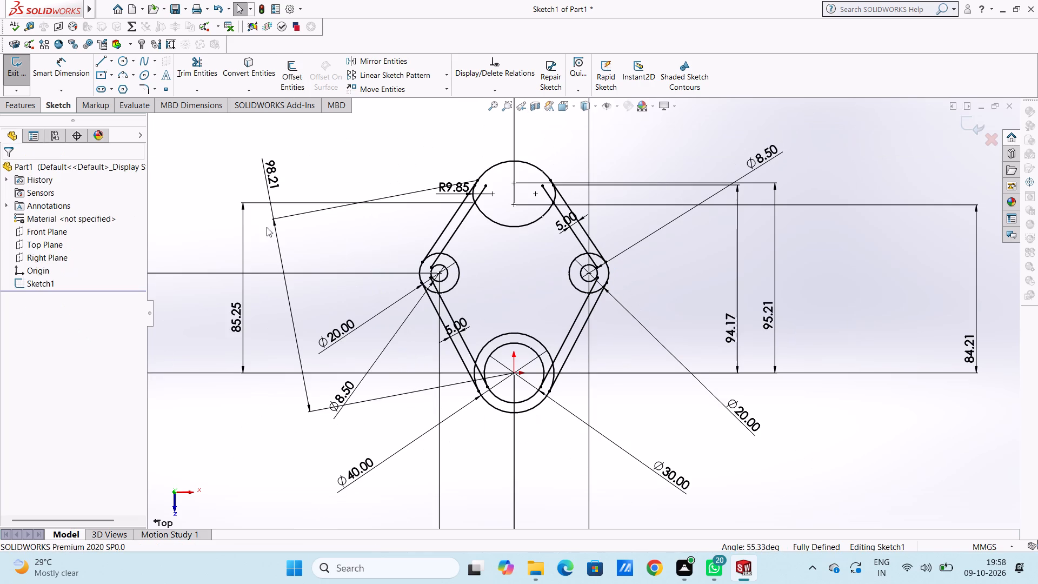
scroll(561, 191, "down", 3)
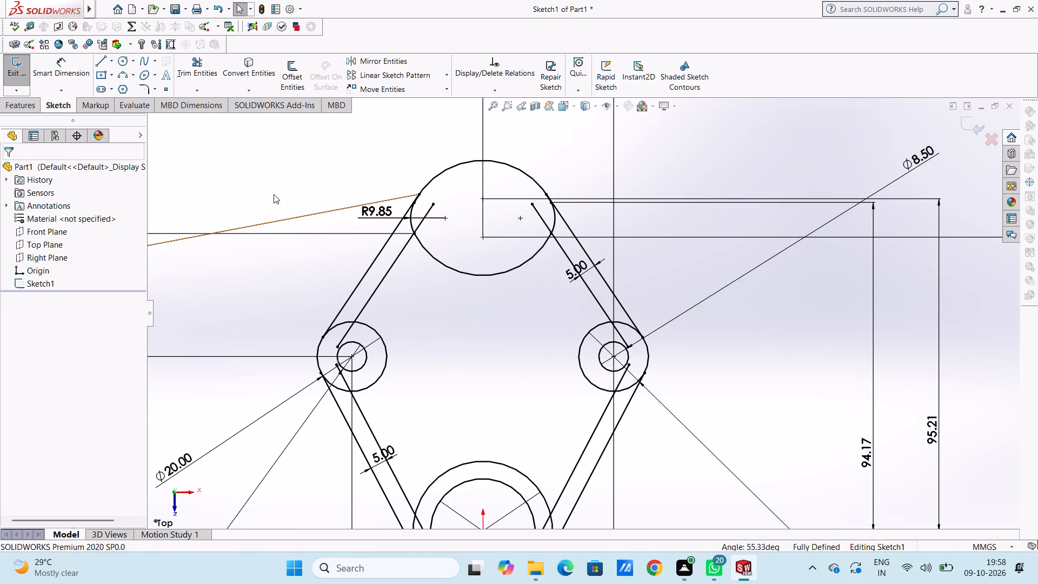
left_click(203, 63)
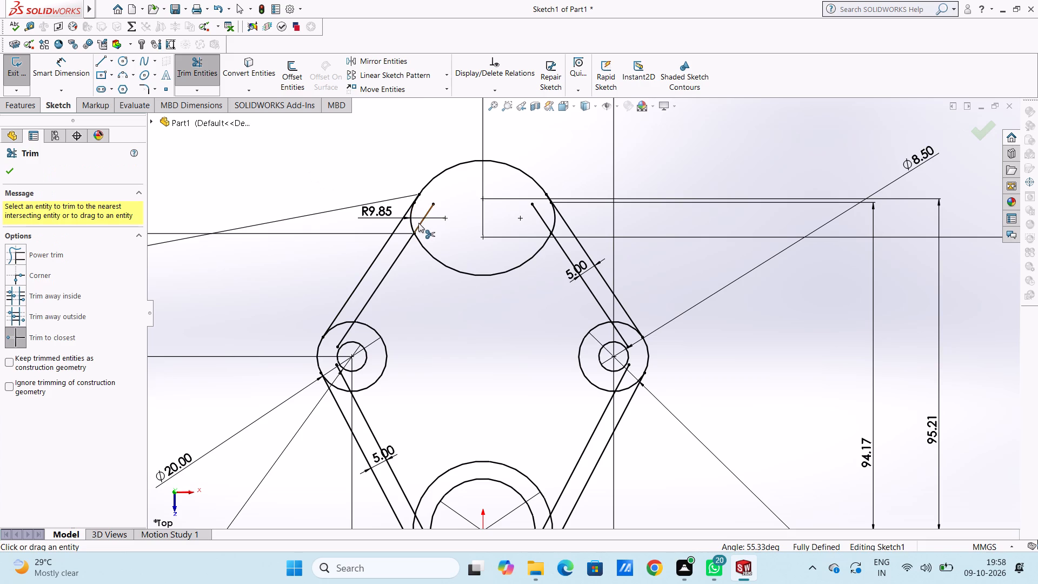
left_click(418, 223)
left_click(538, 216)
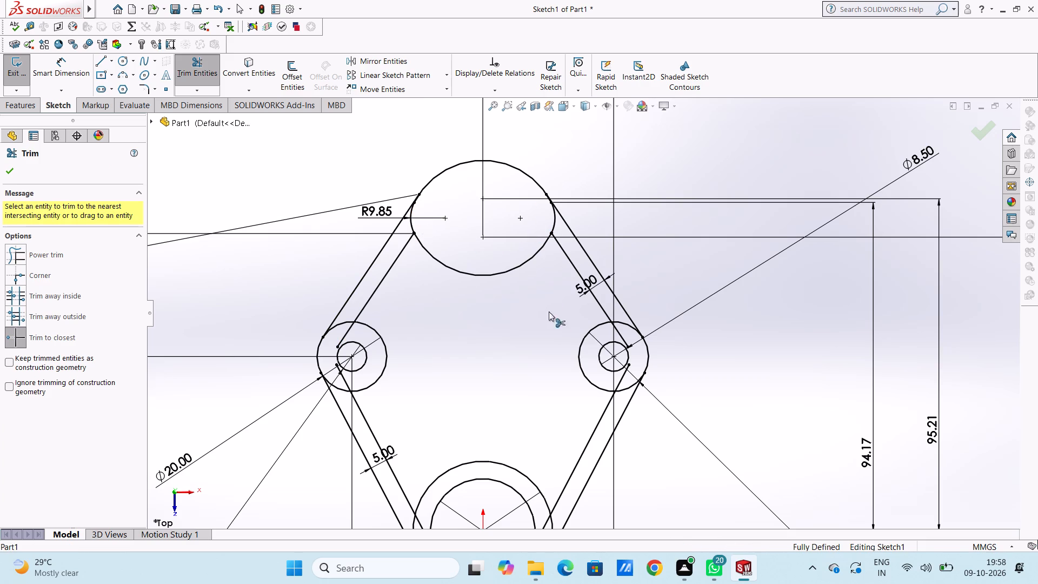
Trim away the ends of the two lower offset lines that lie inside the central 40 mm circle.
scroll(547, 377, "up", 3)
scroll(563, 483, "down", 5)
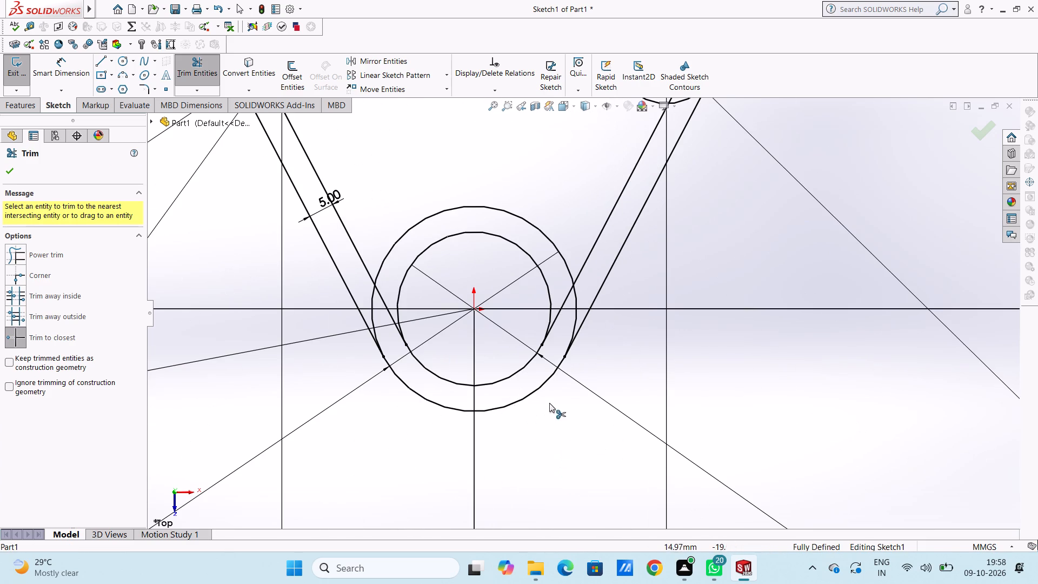
left_click(555, 317)
left_click(395, 326)
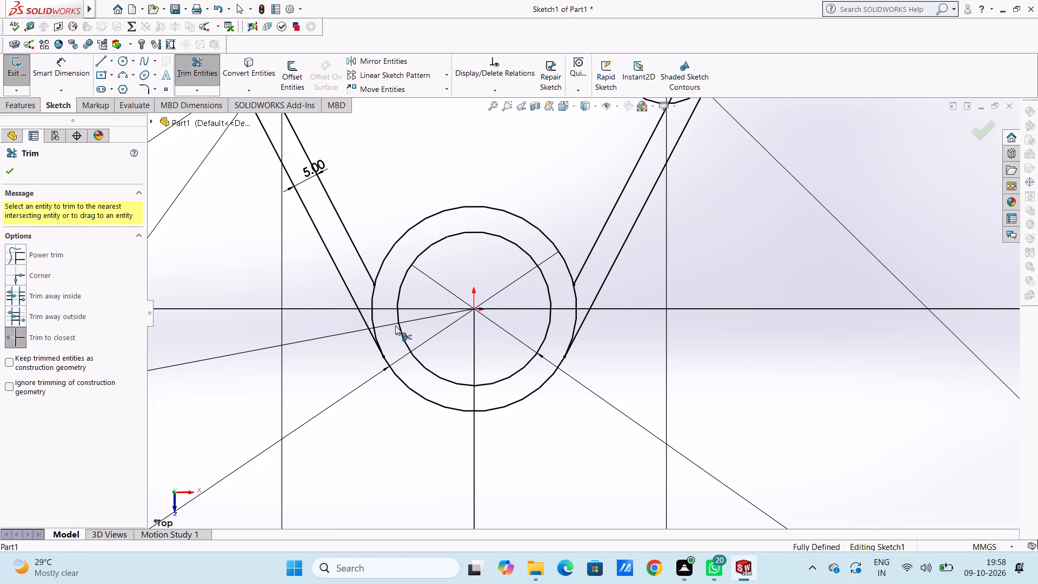
Trim away the ends of the upper and lower offset lines that lie inside the left 20 mm circle.
scroll(395, 326, "up", 5)
scroll(411, 258, "up", 3)
scroll(543, 189, "down", 5)
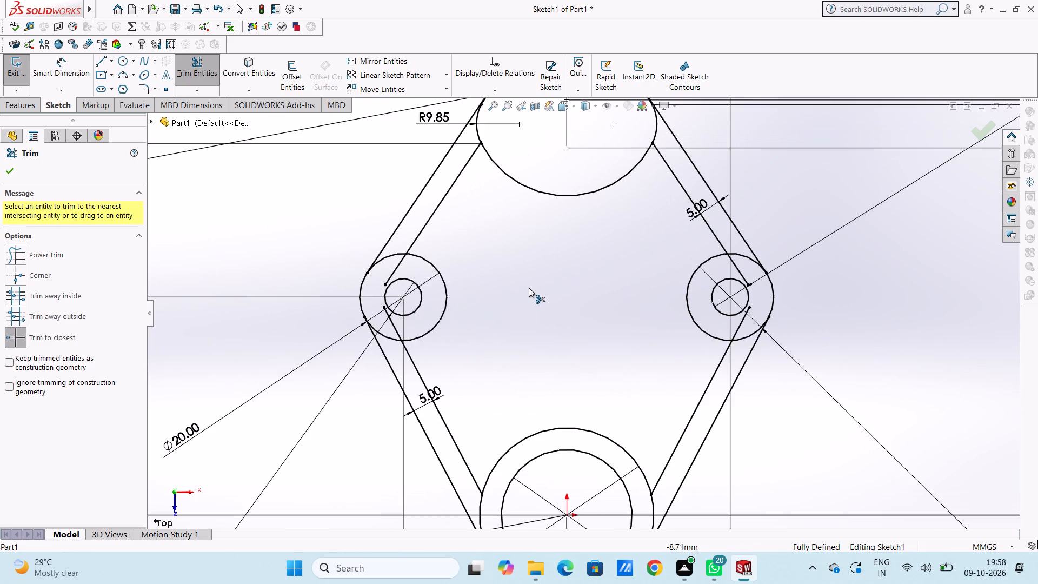
left_click(398, 268)
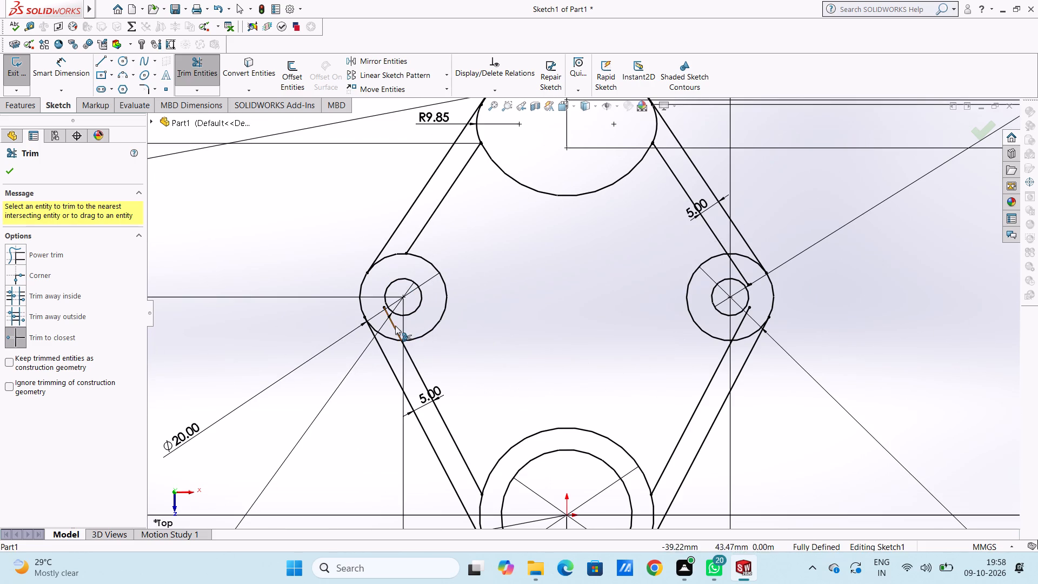
left_click(395, 326)
Trim away the ends of the upper and lower offset lines inside the right 20 mm circle, and finish trimming.
scroll(495, 377, "up", 4)
scroll(656, 294, "down", 4)
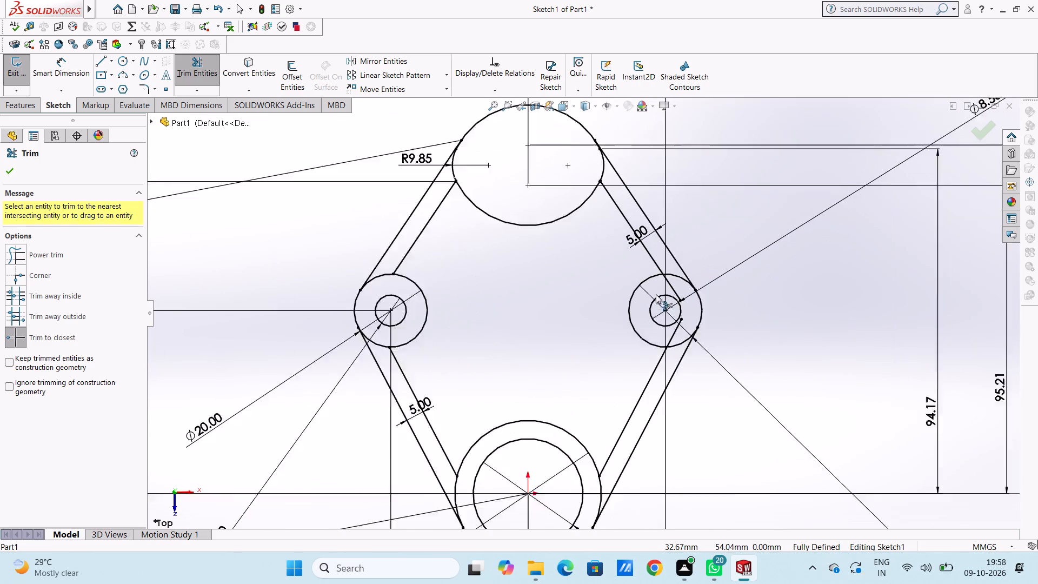
left_click(671, 283)
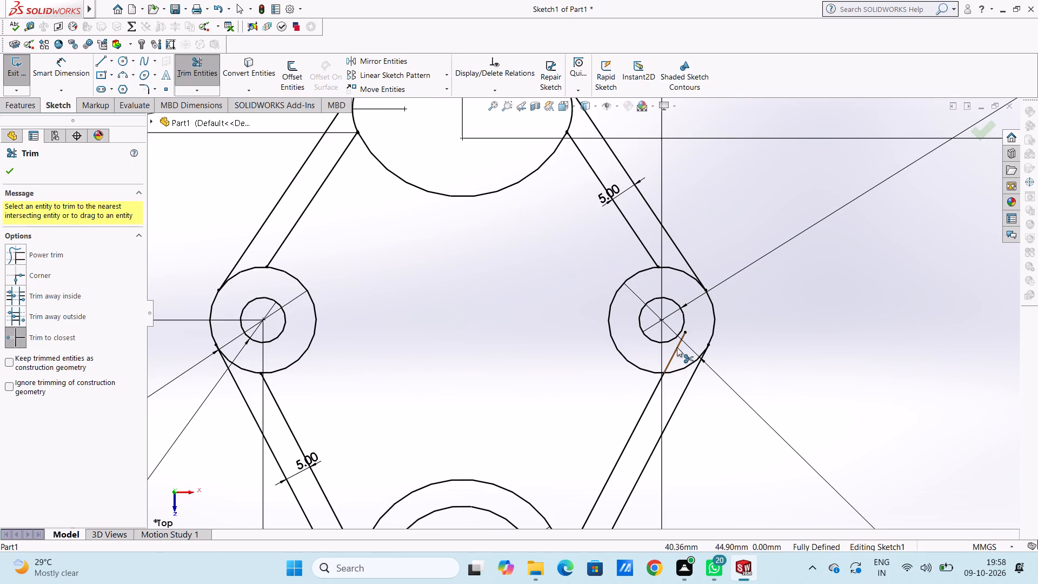
left_click(677, 348)
scroll(677, 348, "up", 4)
scroll(630, 301, "down", 10)
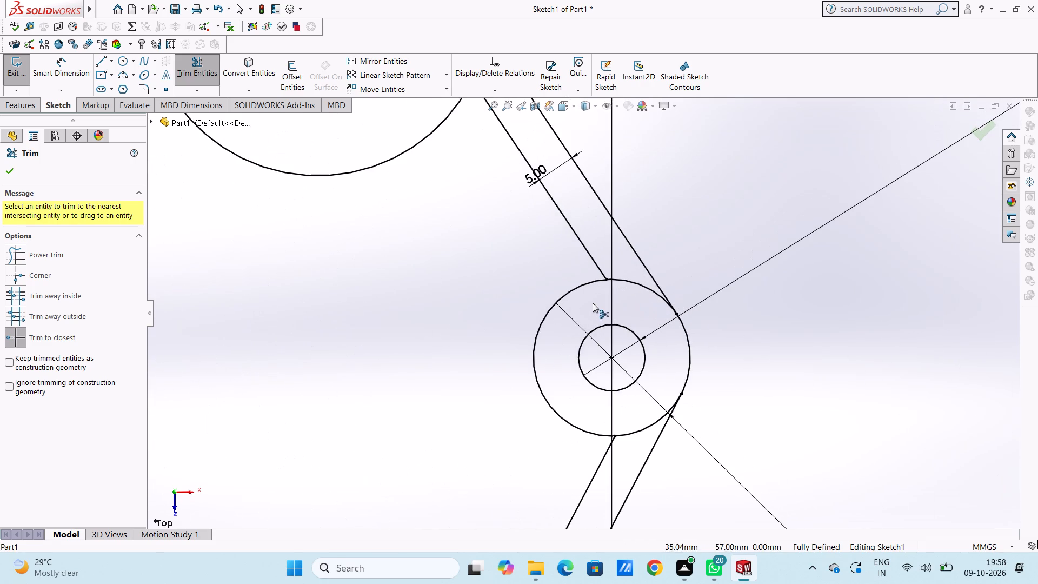
scroll(590, 300, "up", 10)
scroll(542, 412, "down", 2)
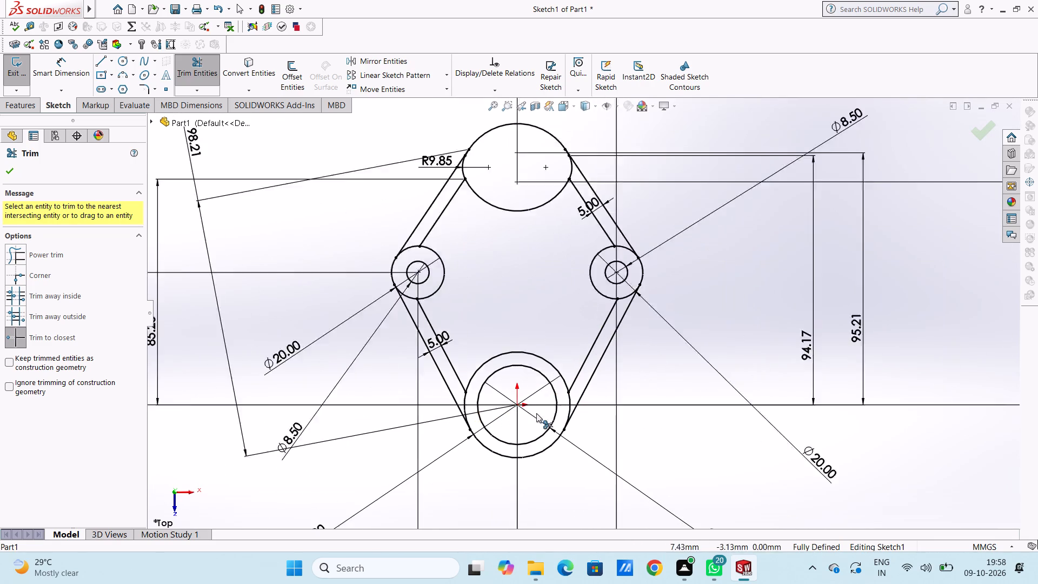
scroll(536, 413, "down", 1)
scroll(477, 434, "up", 2)
scroll(477, 434, "down", 1)
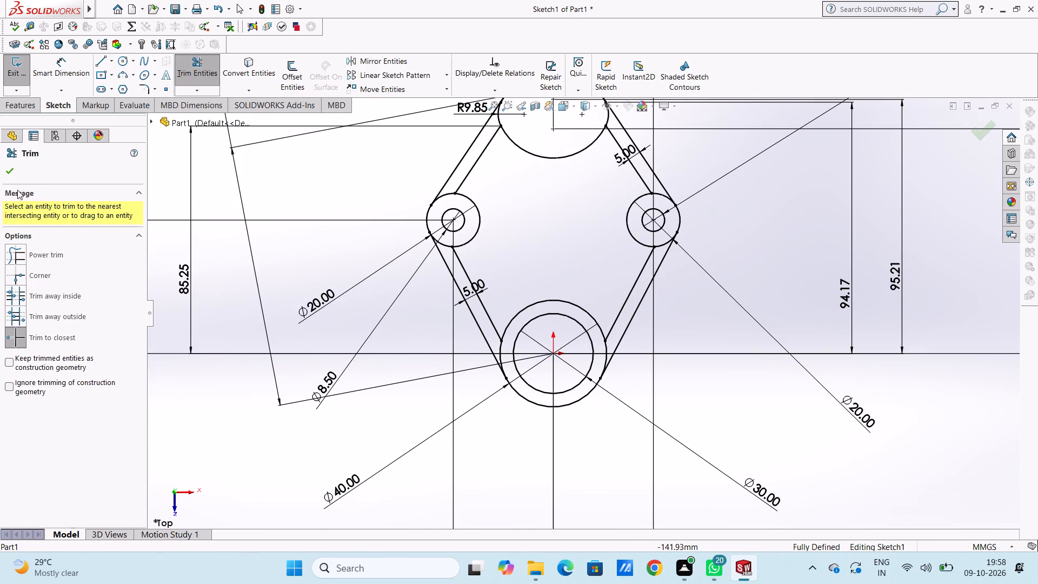
left_click(18, 175)
left_click(14, 172)
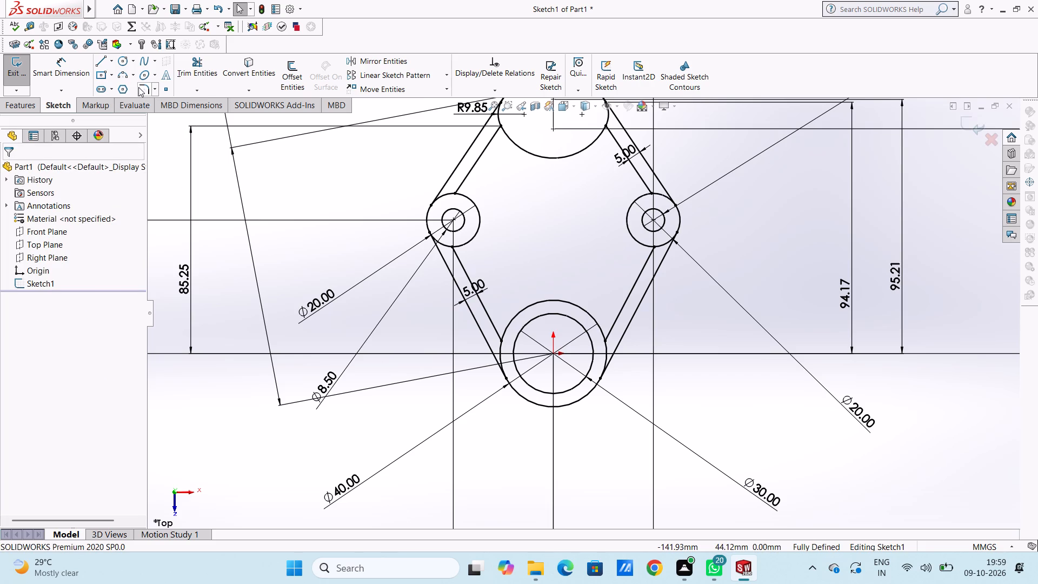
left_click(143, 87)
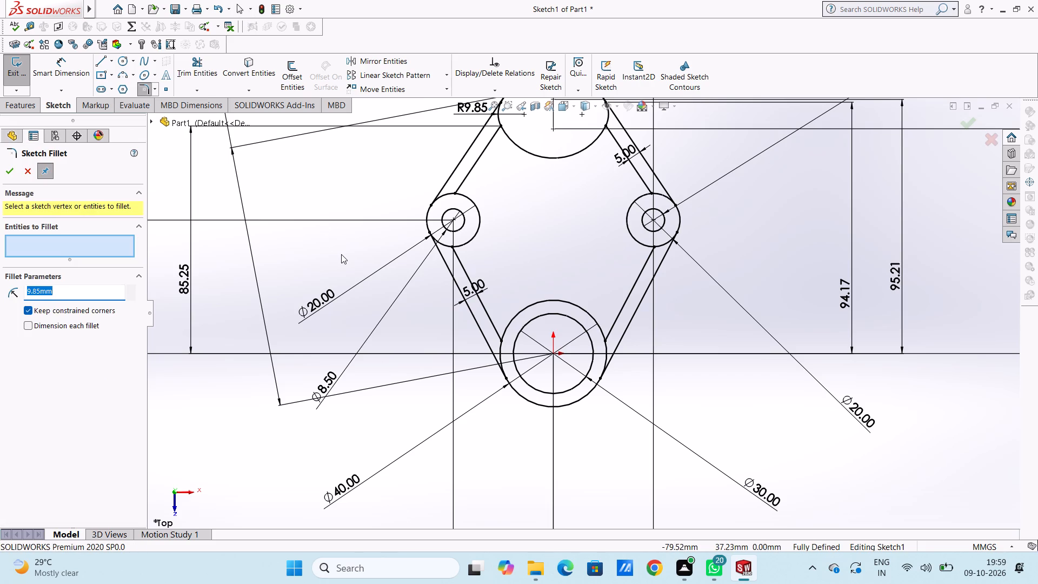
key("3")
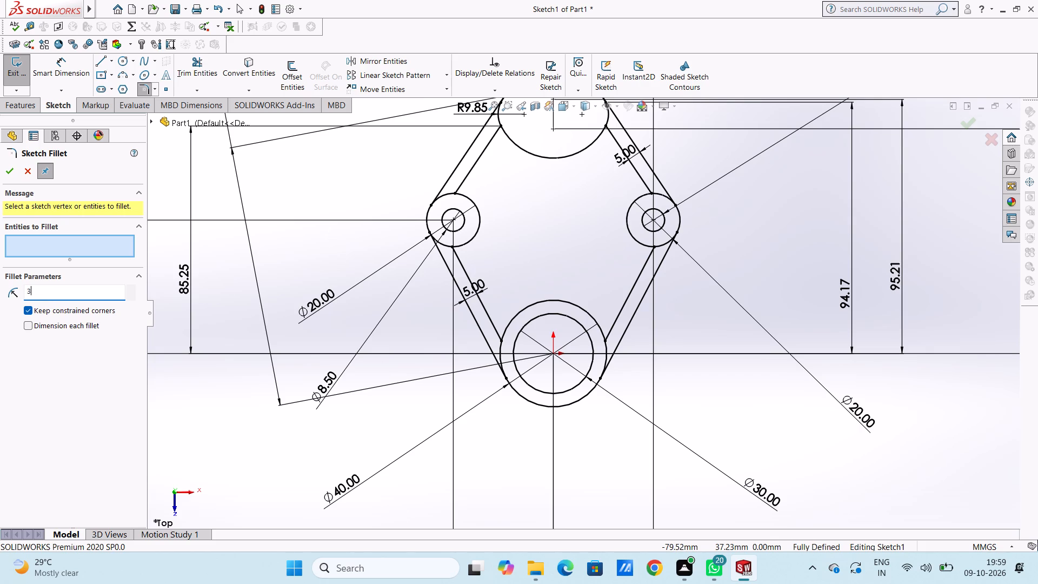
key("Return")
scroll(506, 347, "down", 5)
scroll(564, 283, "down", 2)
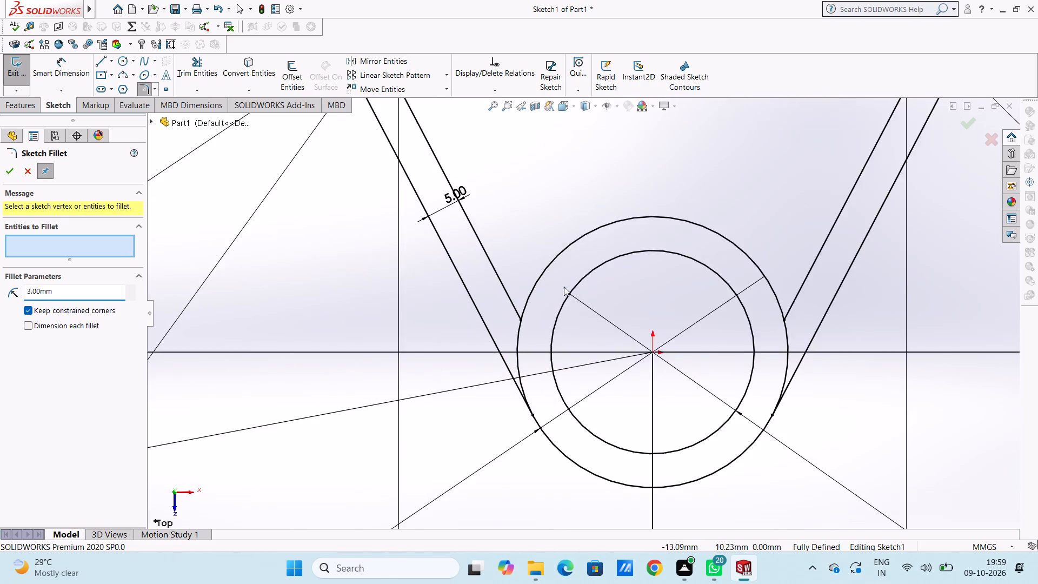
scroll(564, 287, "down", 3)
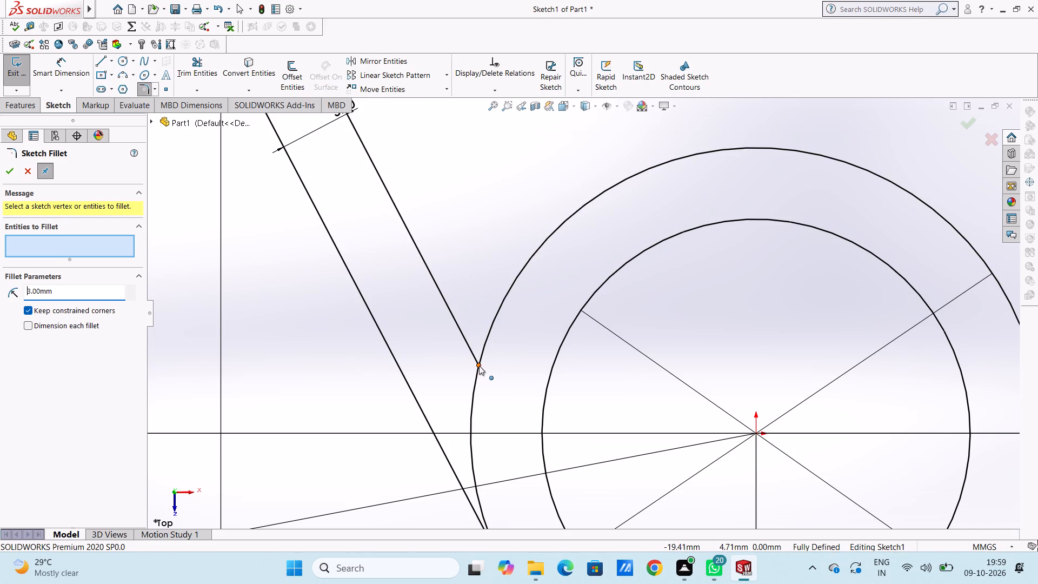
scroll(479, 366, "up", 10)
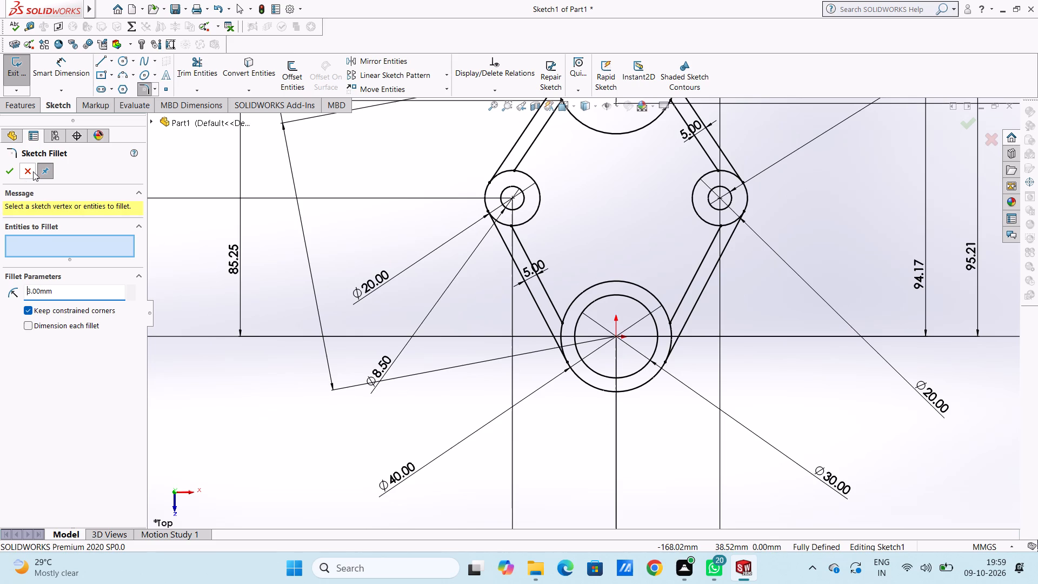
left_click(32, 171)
Sketch 3 mm radius three-point arcs joining the lower left offset line to the left 20 mm circle and the central 40 mm circle.
left_click(127, 77)
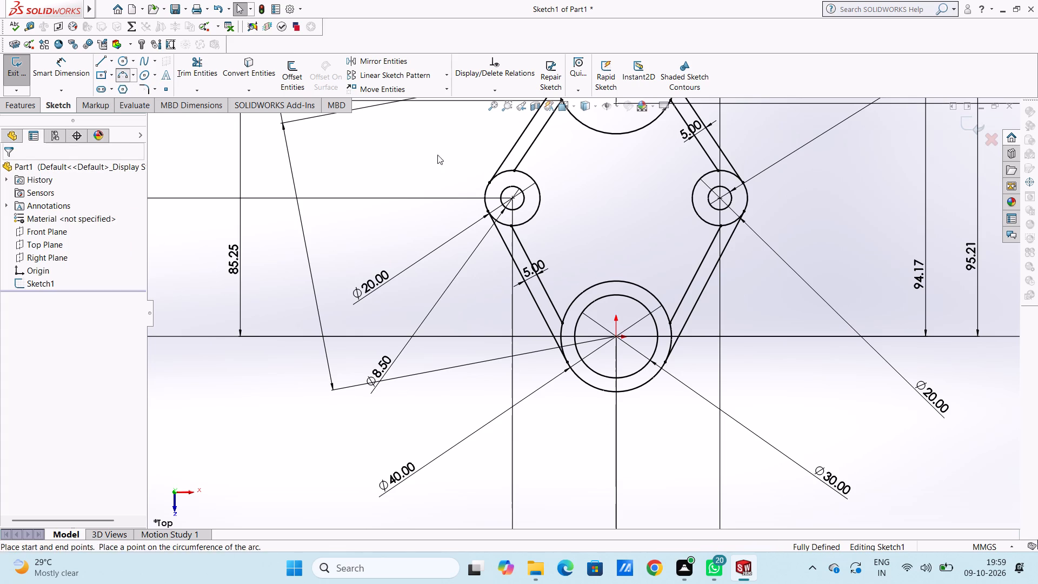
scroll(504, 175, "up", 3)
scroll(618, 275, "down", 5)
scroll(472, 246, "down", 4)
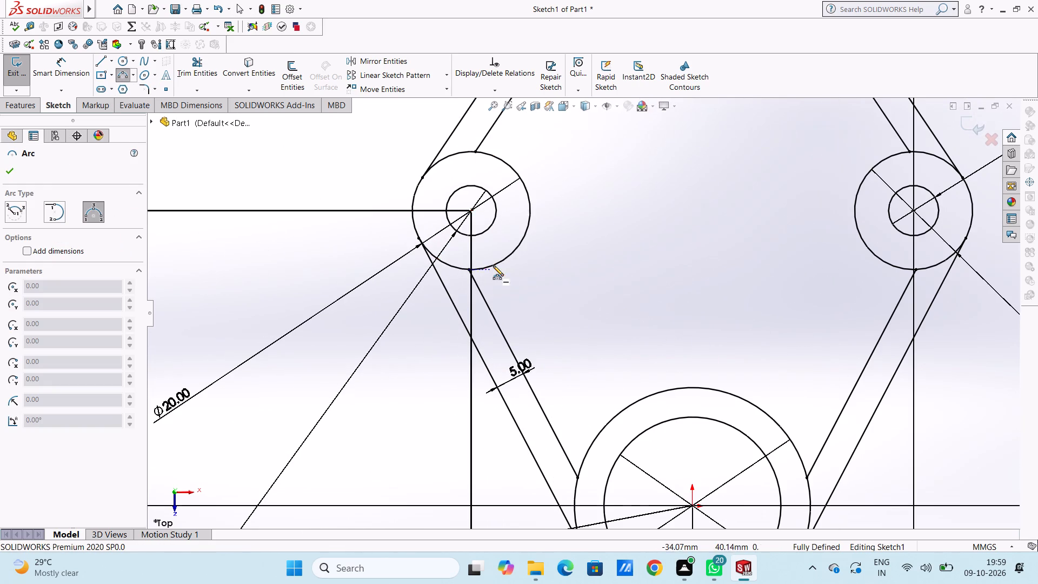
left_click(498, 263)
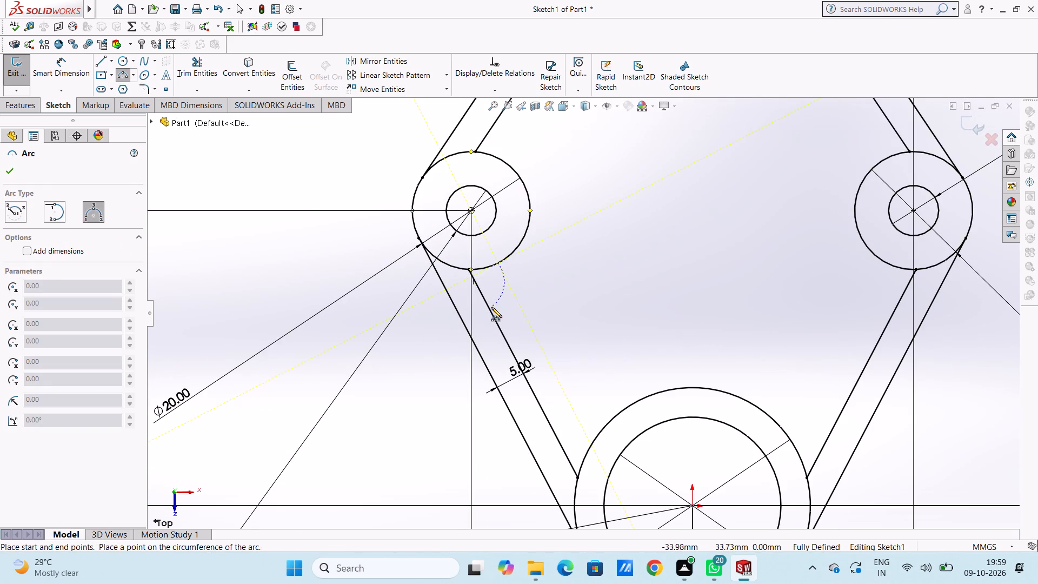
left_click(491, 307)
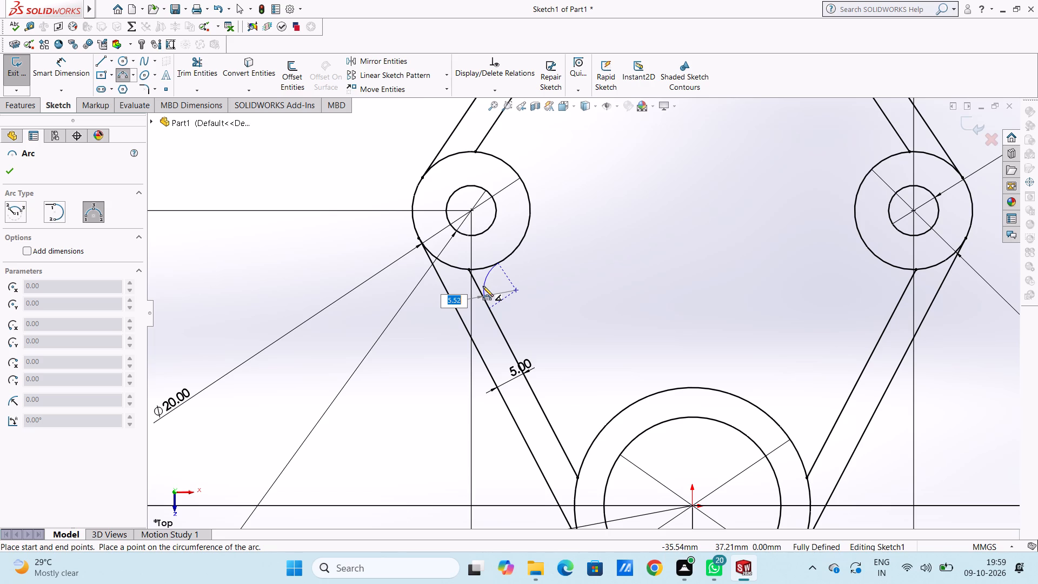
key("3")
key("Return")
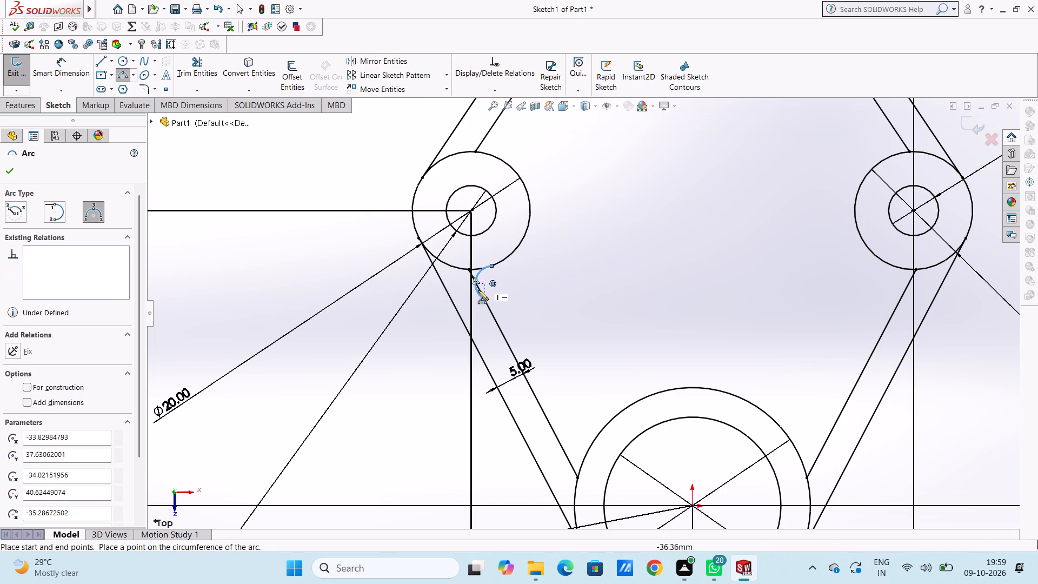
left_click(561, 443)
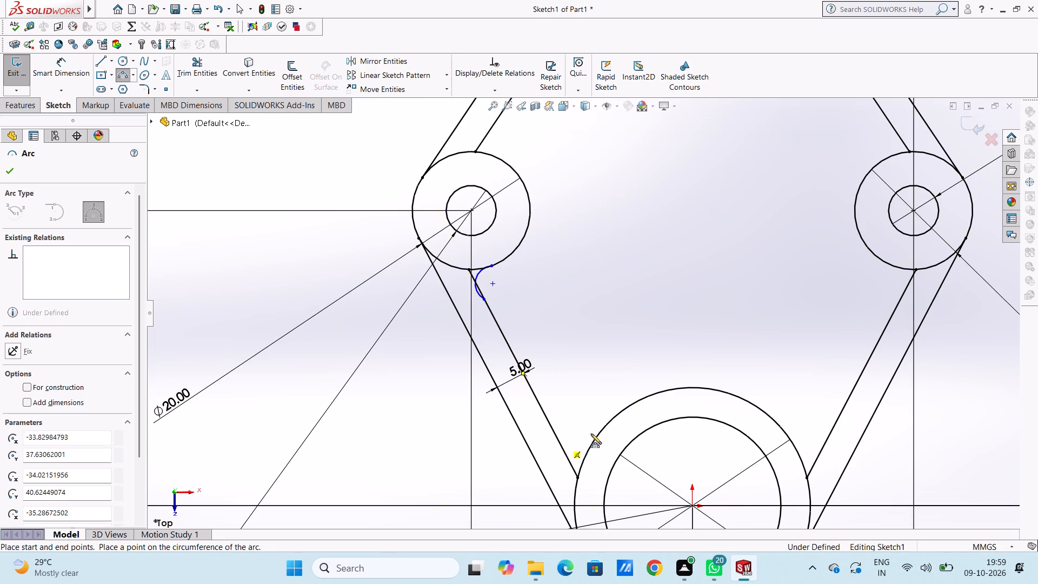
left_click(593, 437)
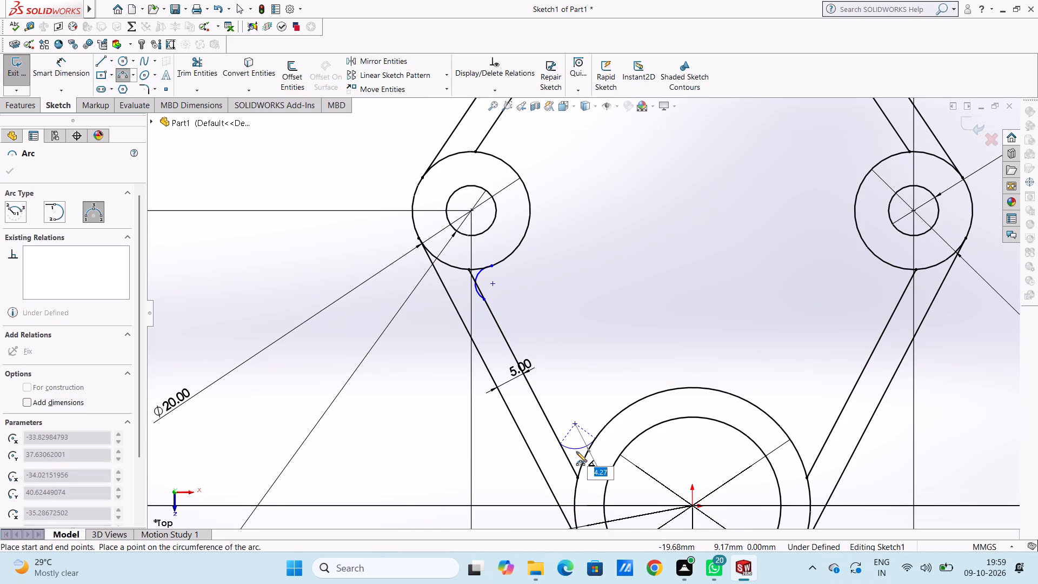
key("3")
key("Return")
Sketch 3 mm radius three-point arcs joining the lower right offset line to the central 40 mm circle and the right 20 mm circle.
scroll(576, 452, "up", 5)
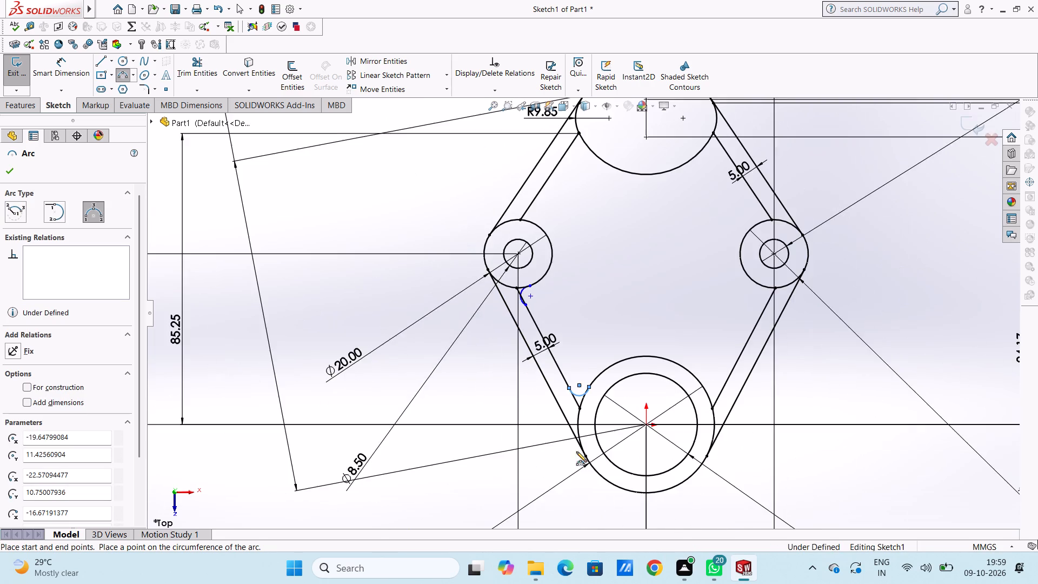
scroll(767, 374, "down", 5)
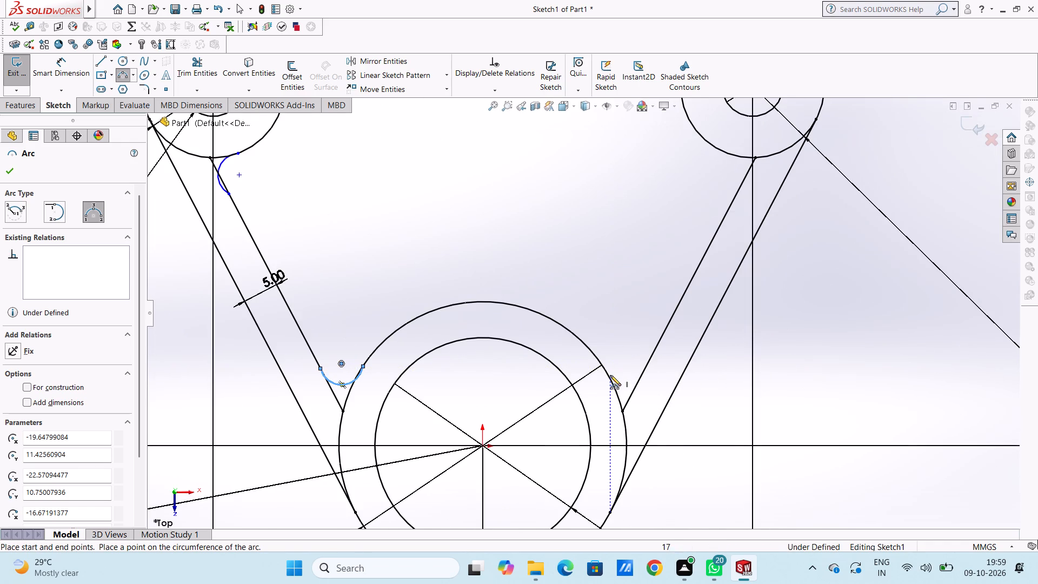
left_click(610, 376)
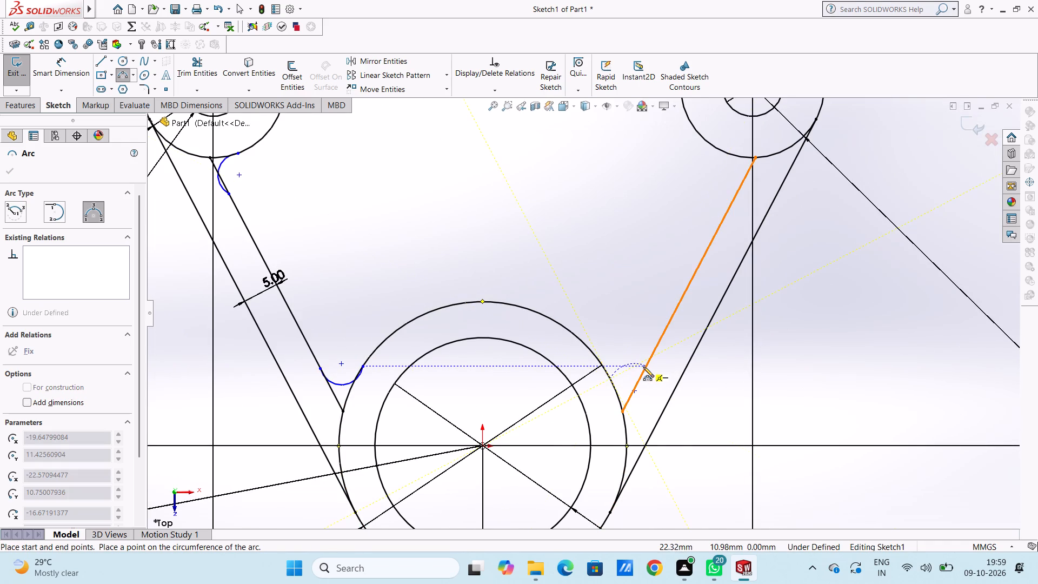
left_click(644, 366)
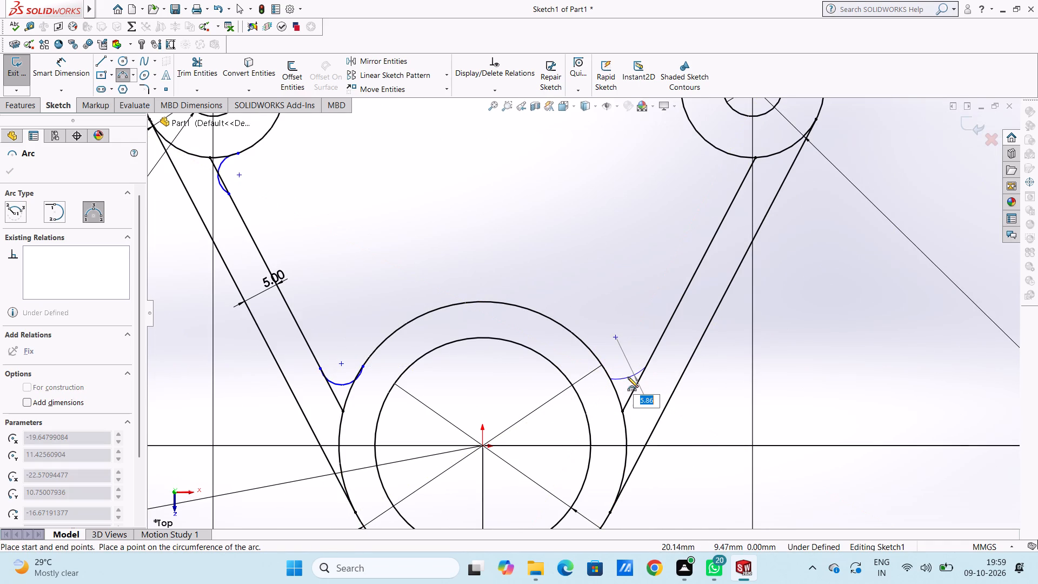
key("3")
key("Return")
scroll(628, 377, "up", 4)
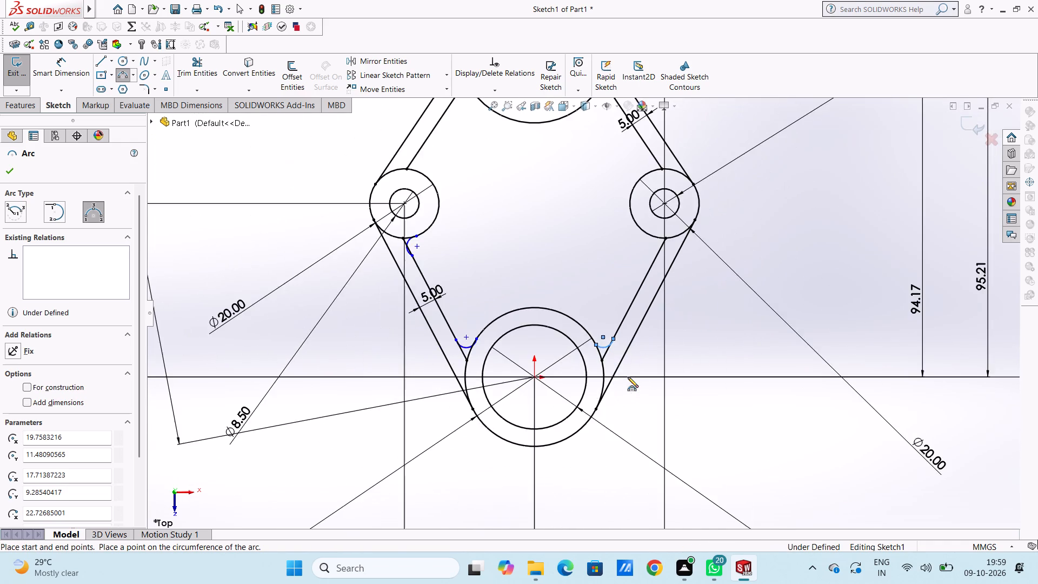
scroll(616, 215, "down", 2)
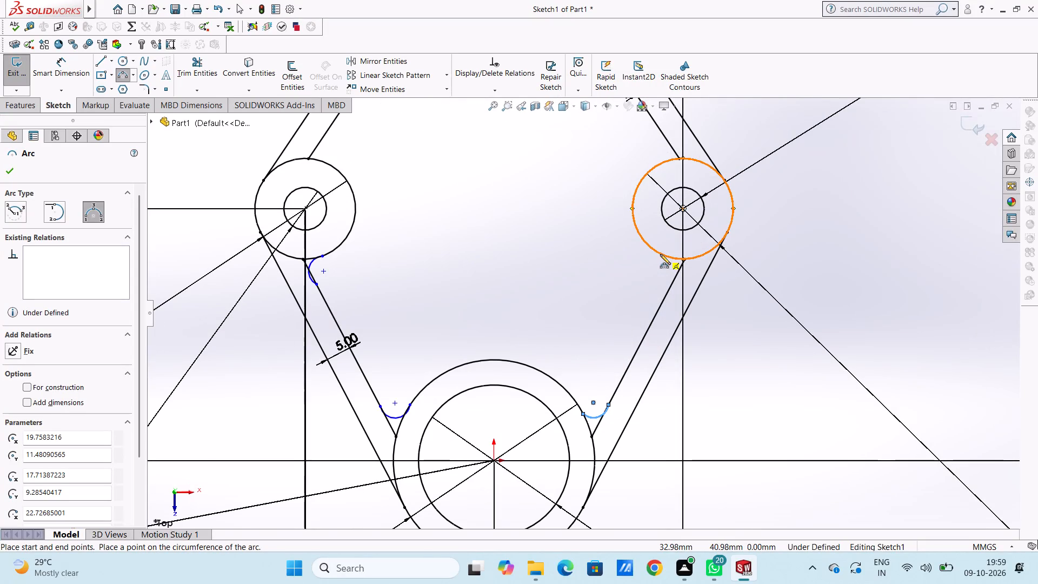
left_click(660, 254)
left_click(671, 286)
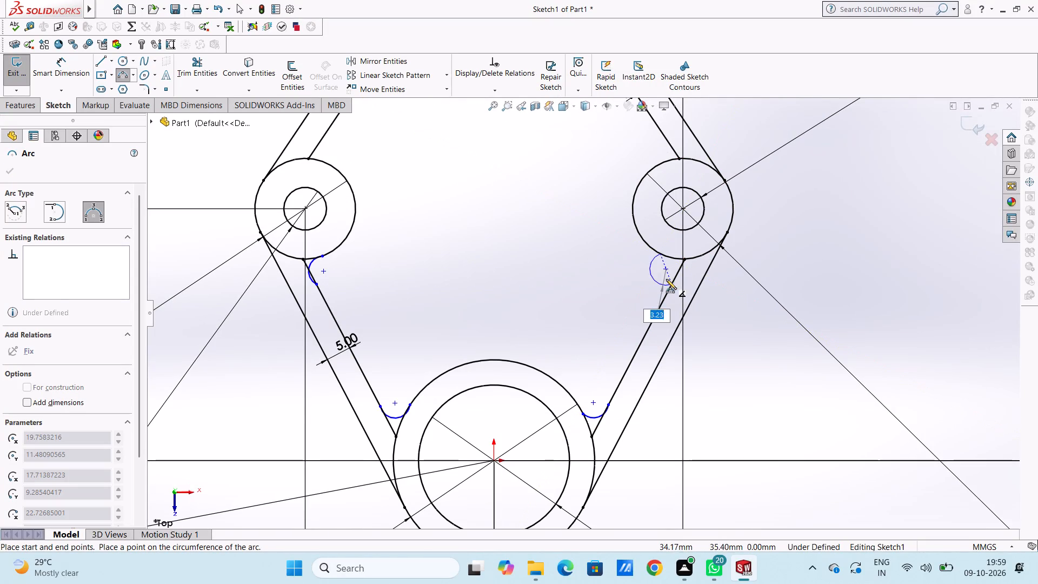
key("3")
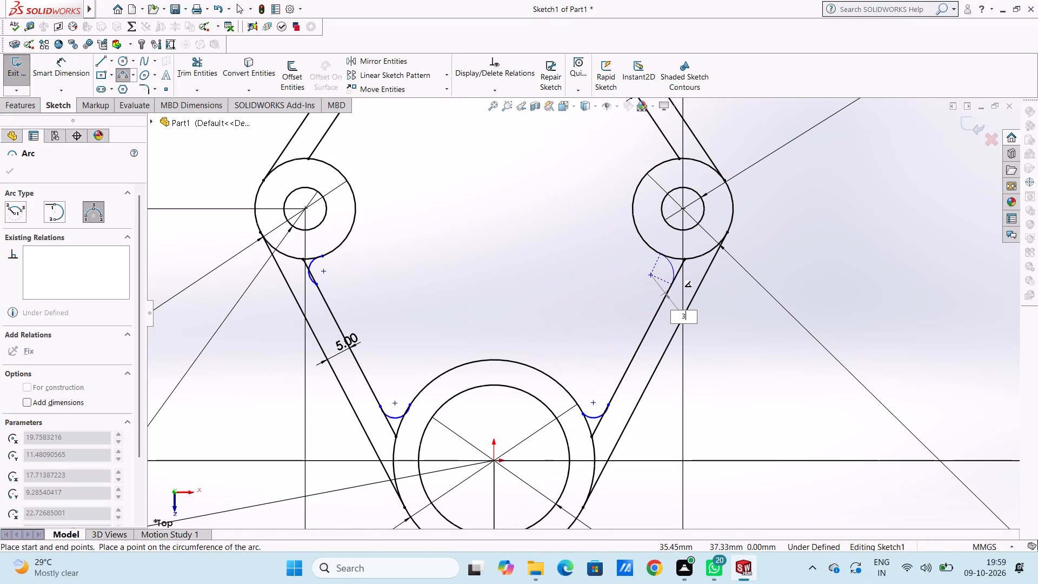
key("Return")
Sketch 3 mm radius three-point arcs joining the upper left offset line to the left 20 mm circle and the top profile.
scroll(673, 273, "up", 3)
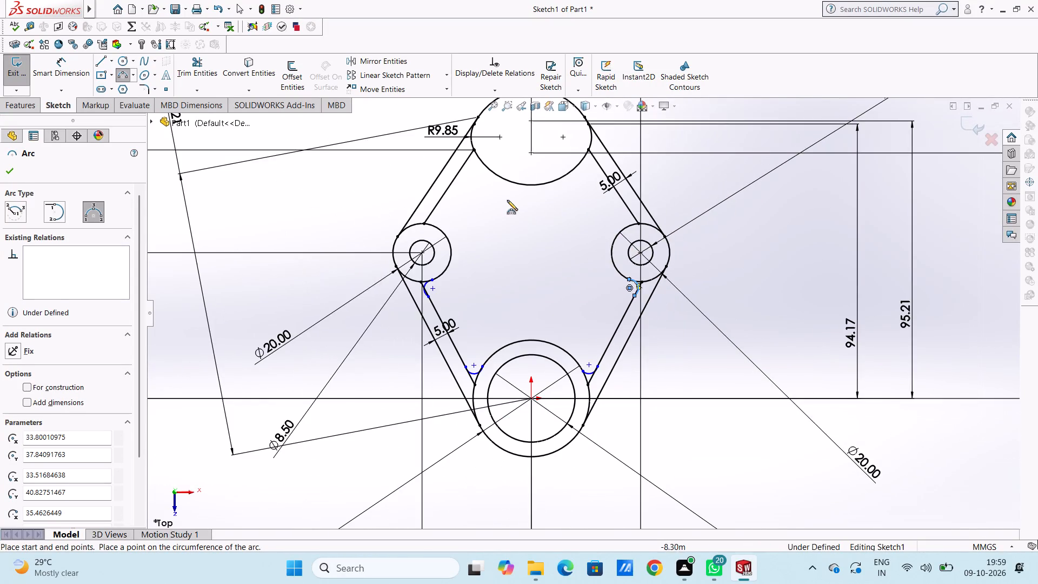
scroll(487, 203, "down", 2)
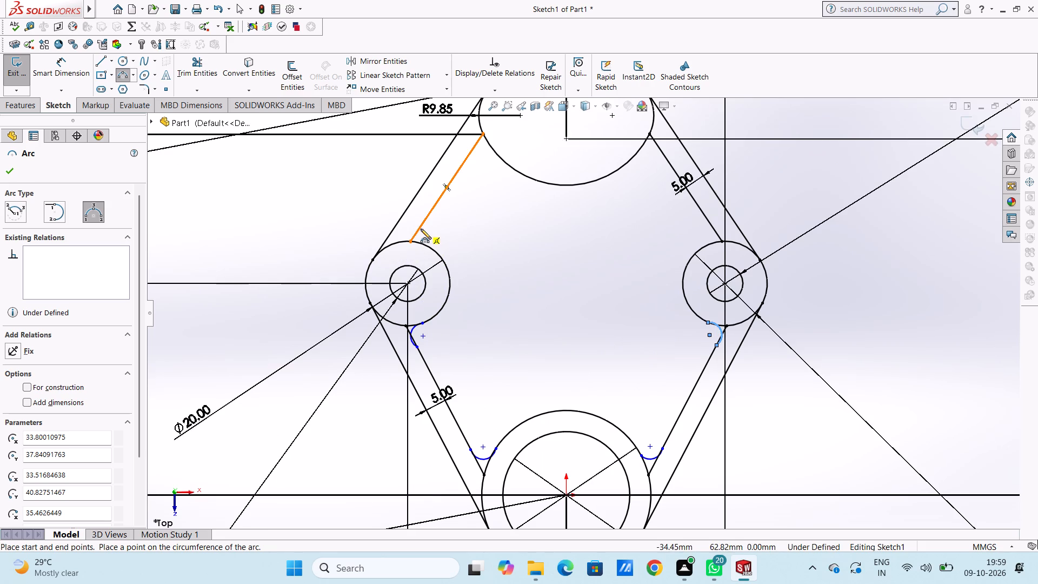
left_click(421, 228)
left_click(430, 249)
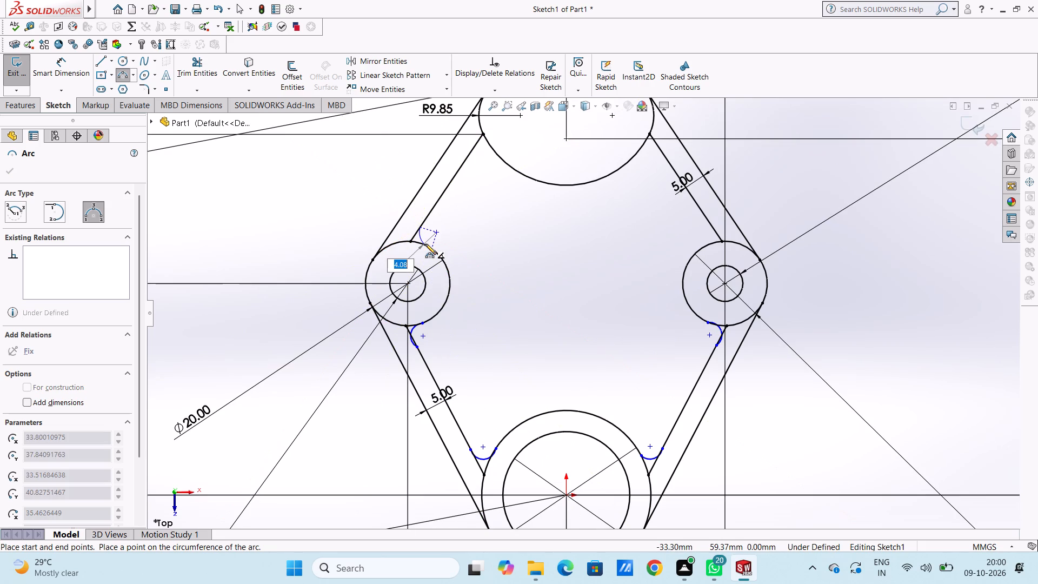
key("3")
key("Return")
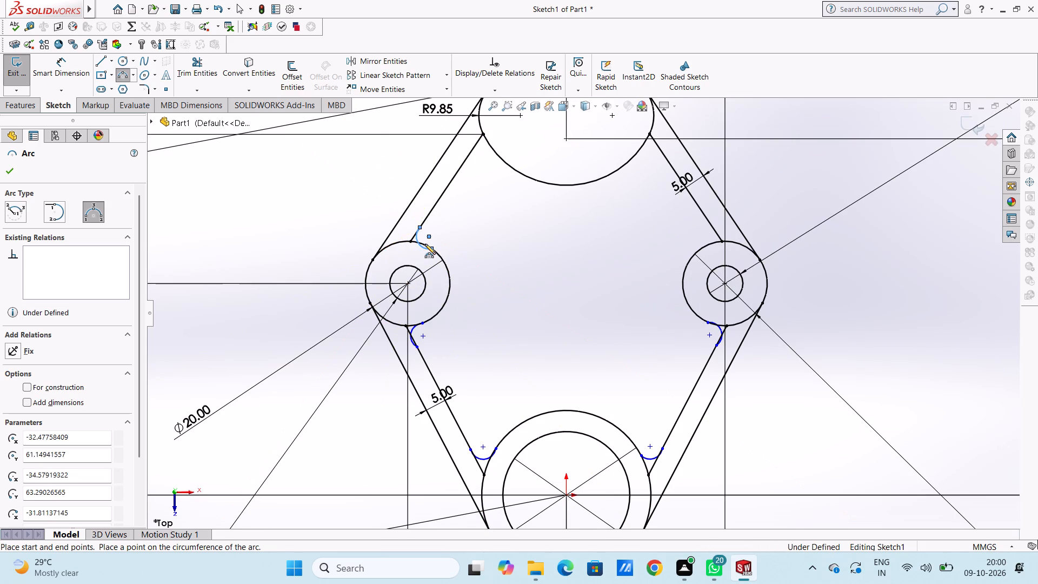
scroll(539, 176, "up", 3)
scroll(534, 192, "down", 4)
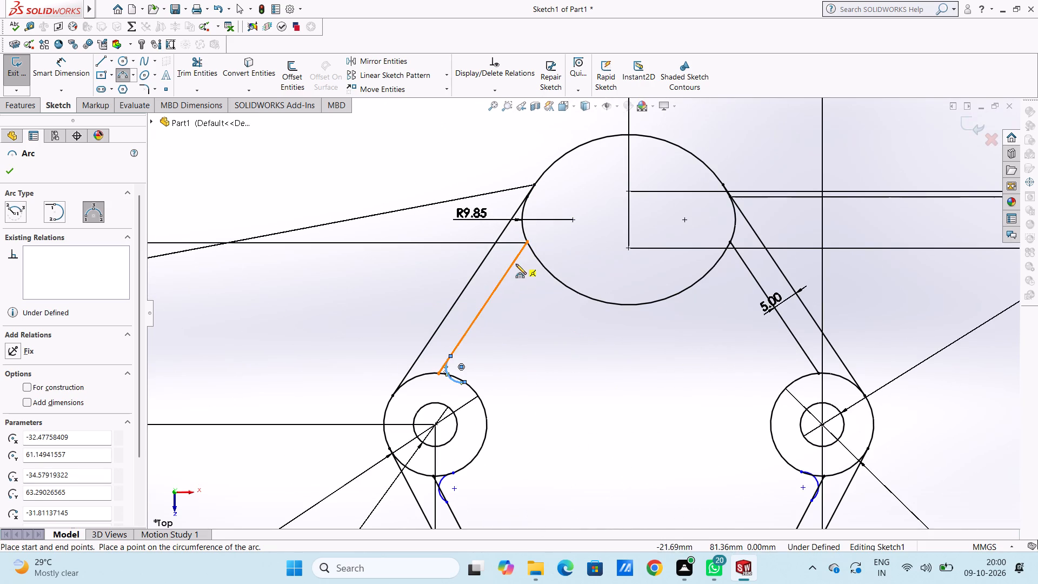
left_click(513, 264)
left_click(541, 266)
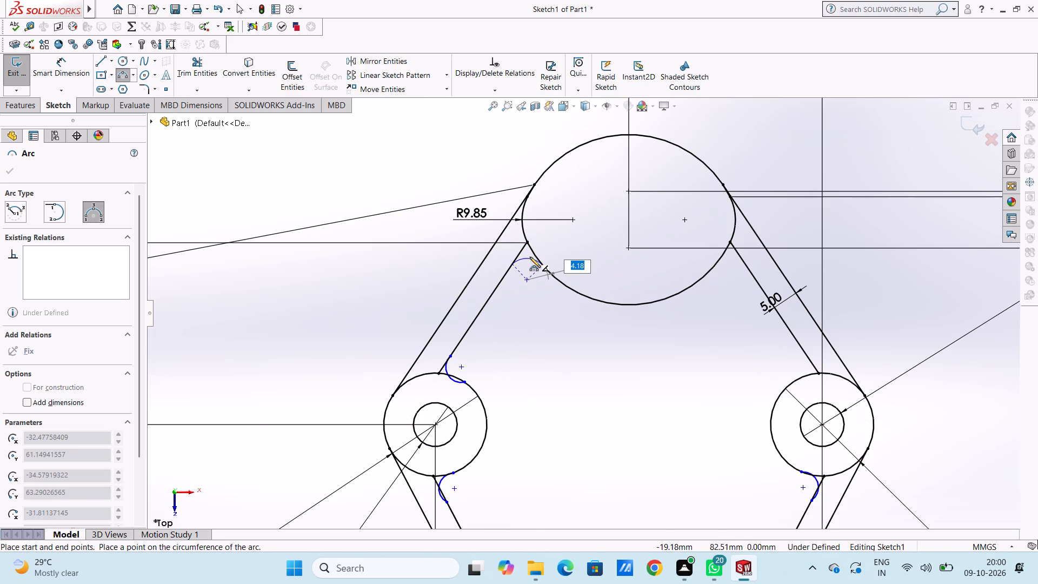
key("3")
key("Return")
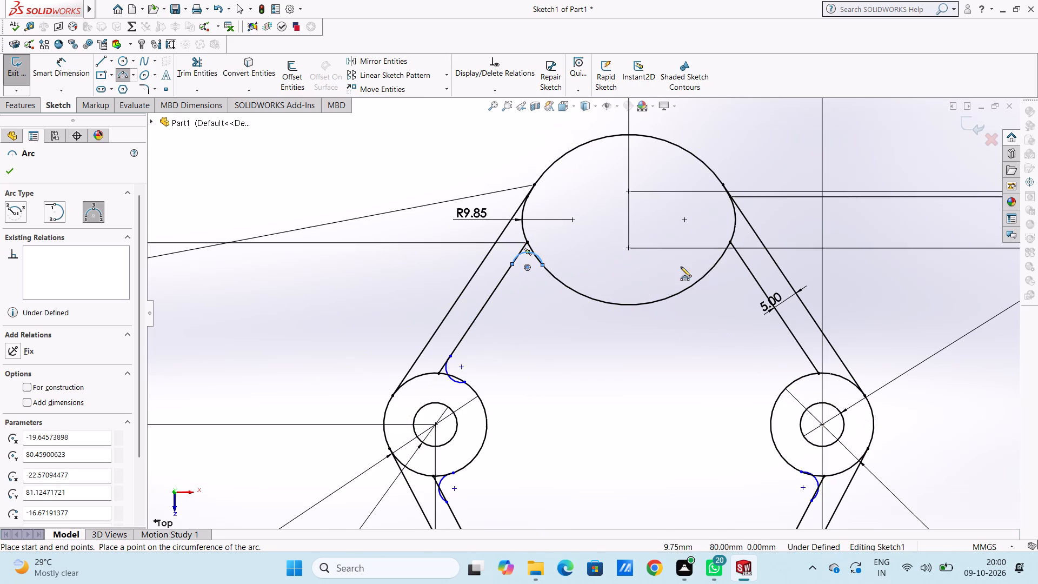
Sketch 3 mm radius three-point arcs joining the upper right offset line to the top profile and the right 20 mm circle, and finish the arcs.
left_click(714, 267)
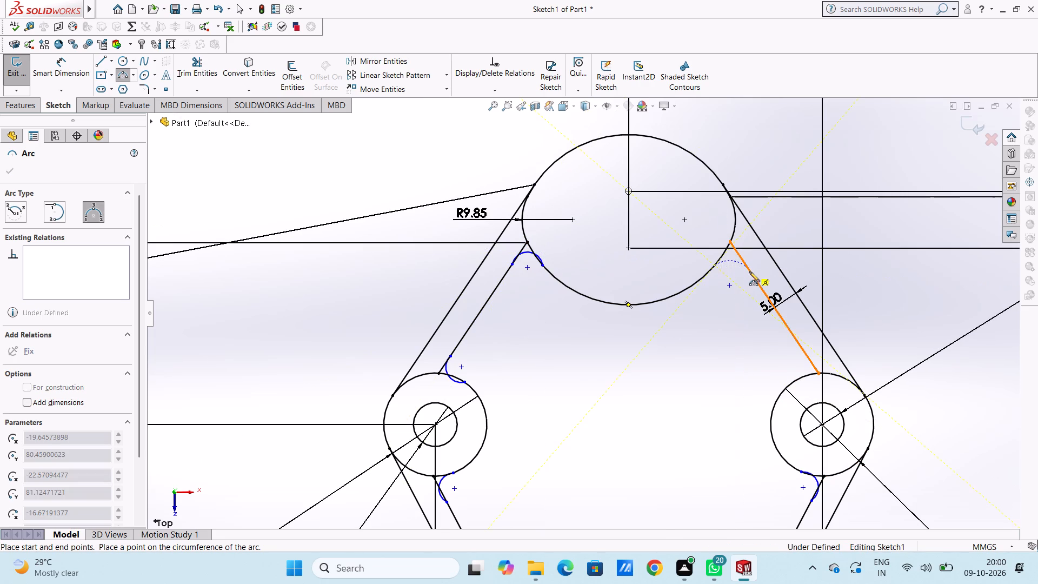
left_click(750, 271)
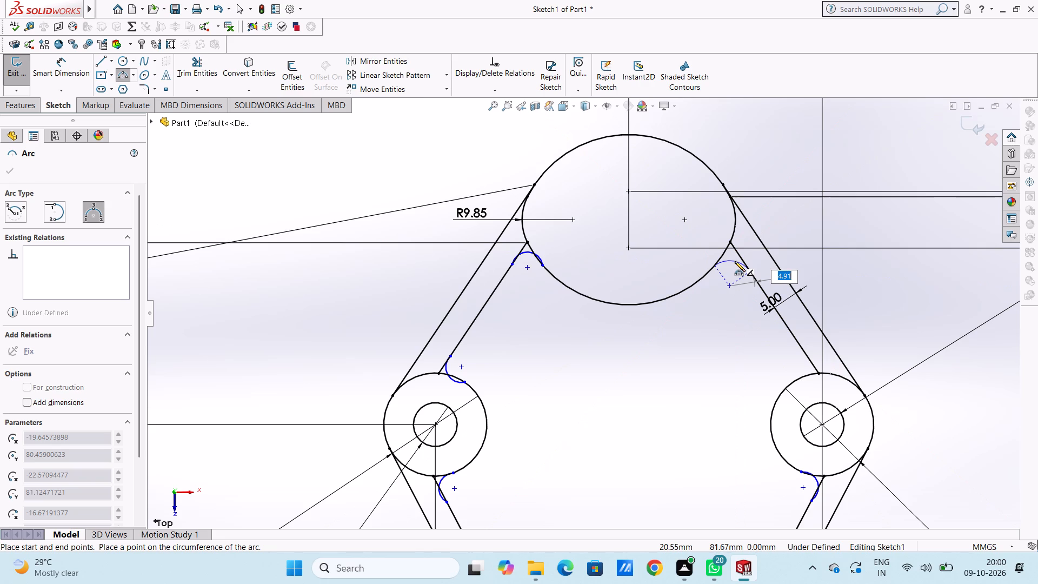
key("3")
key("Return")
scroll(808, 416, "up", 2)
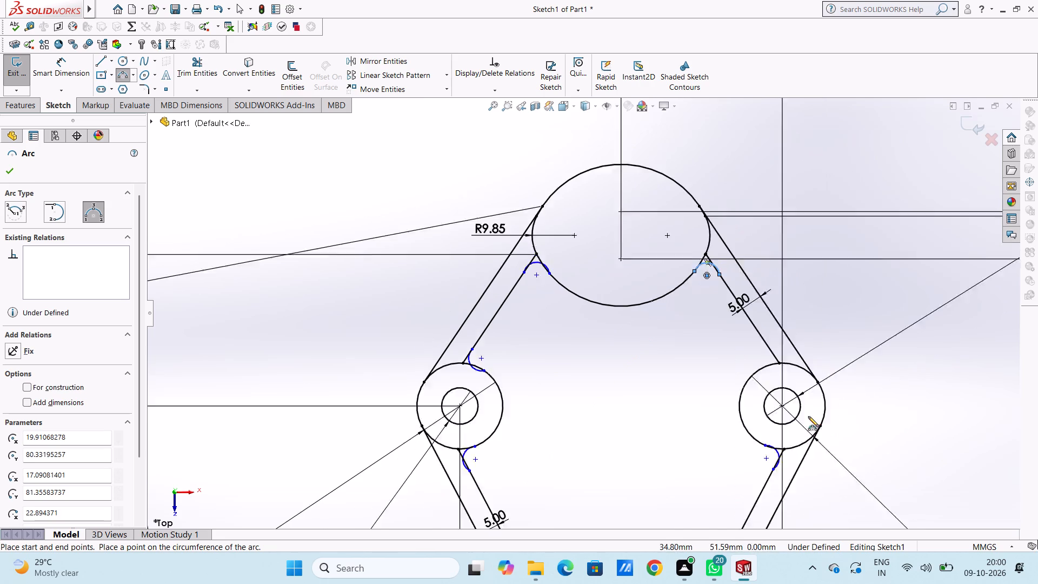
scroll(731, 369, "down", 5)
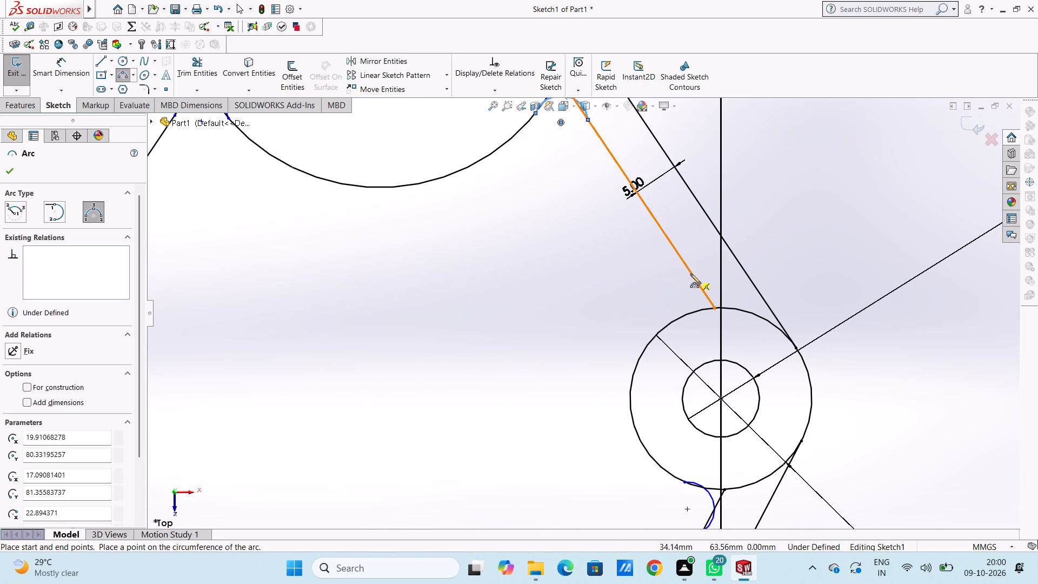
left_click(690, 274)
left_click(672, 322)
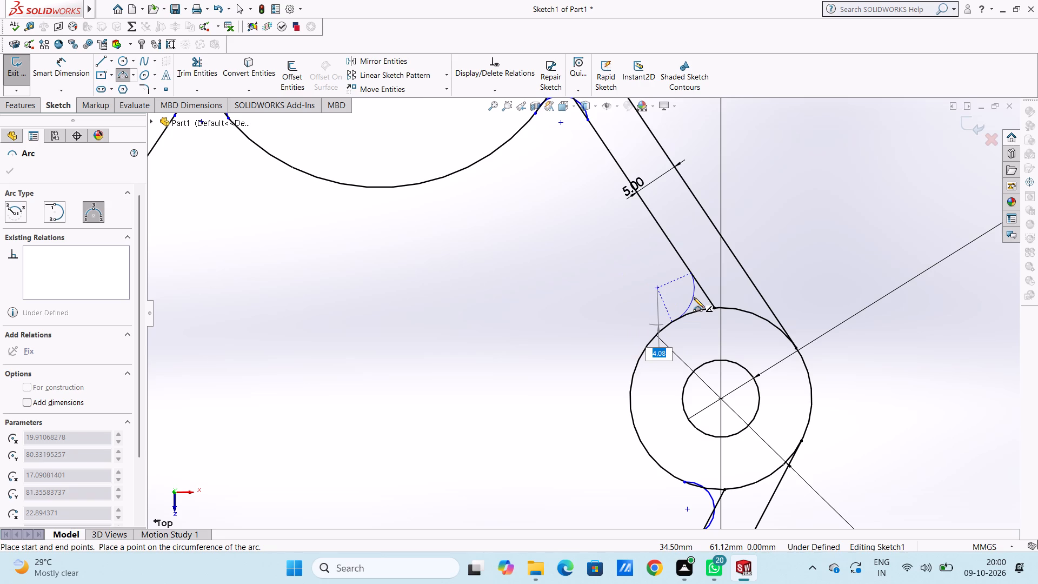
key("3")
key("Return")
scroll(694, 297, "up", 7)
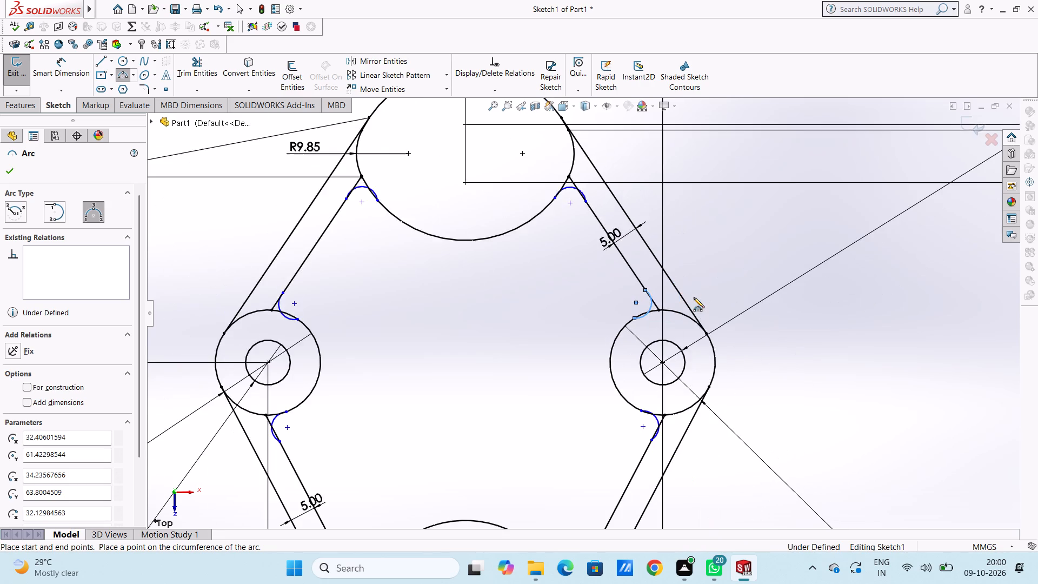
scroll(694, 297, "up", 5)
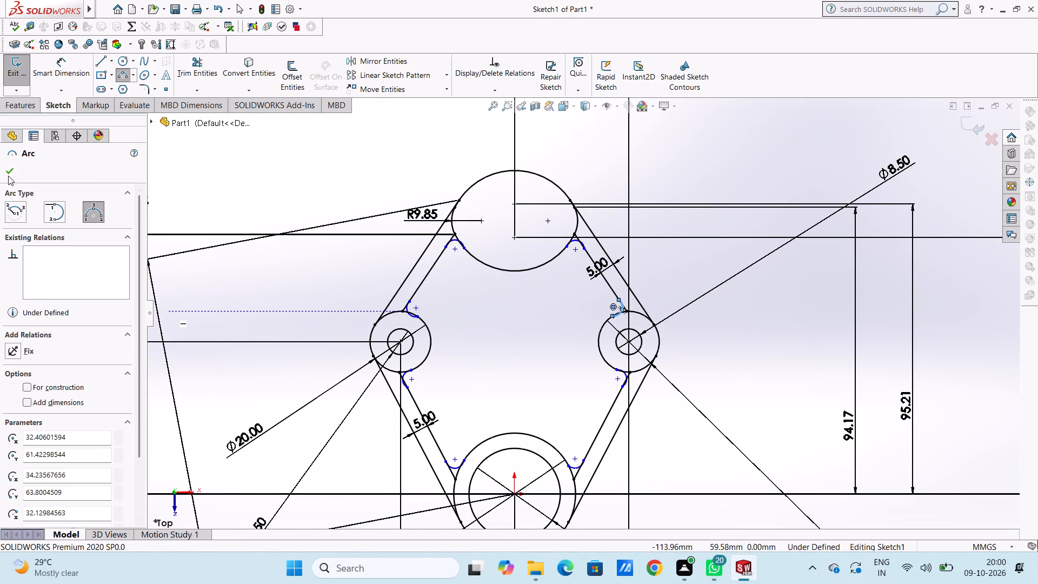
left_click(11, 171)
Dimension the radii of the two corner arcs beneath the top profile, placing both dimensions above the sketch.
left_click(64, 69)
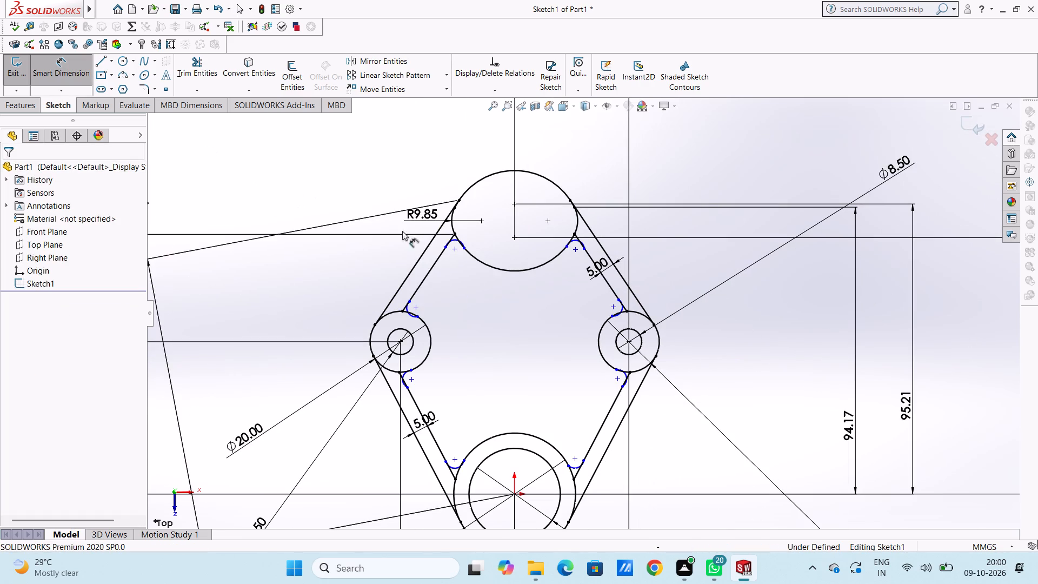
scroll(482, 278, "down", 4)
left_click(449, 209)
scroll(451, 203, "up", 3)
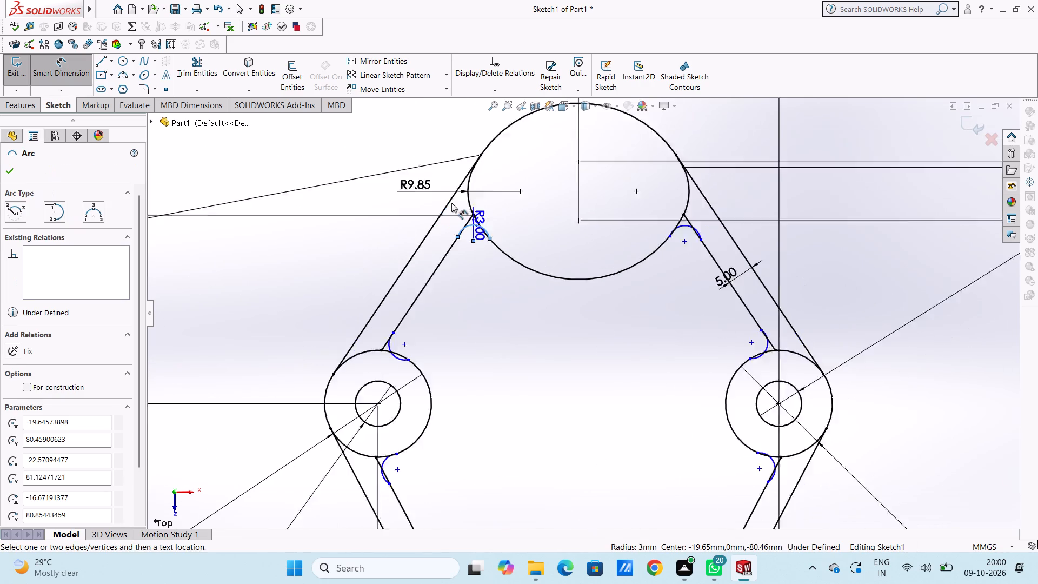
scroll(481, 144, "up", 4)
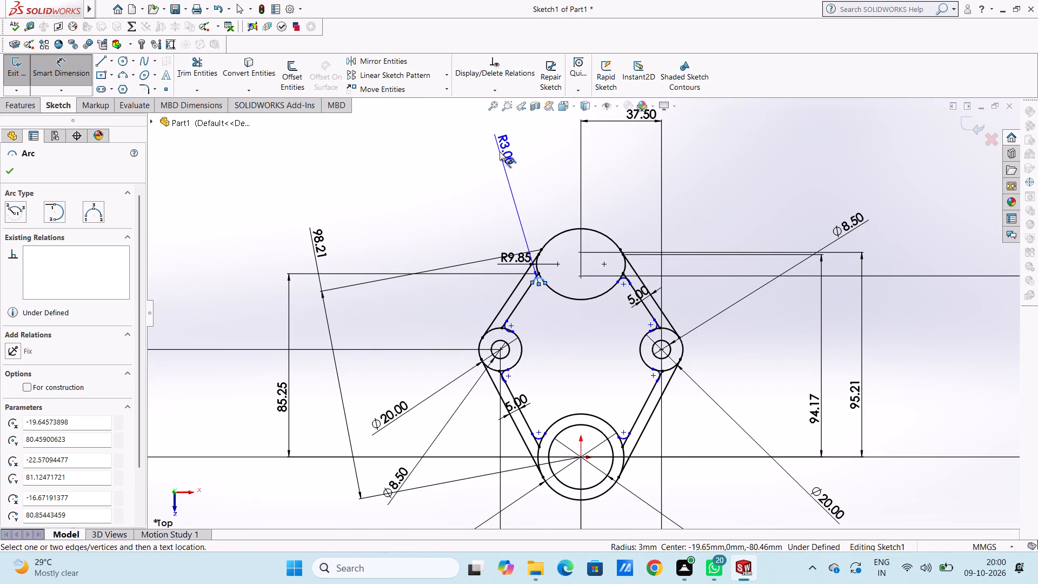
left_click(500, 151)
left_click(456, 137)
left_click(434, 174)
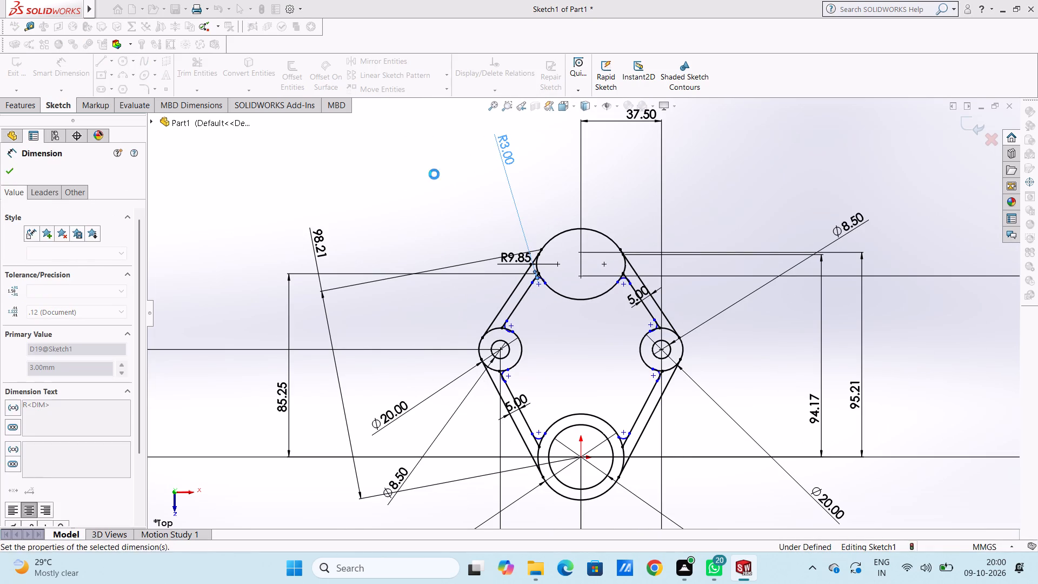
scroll(617, 311, "down", 4)
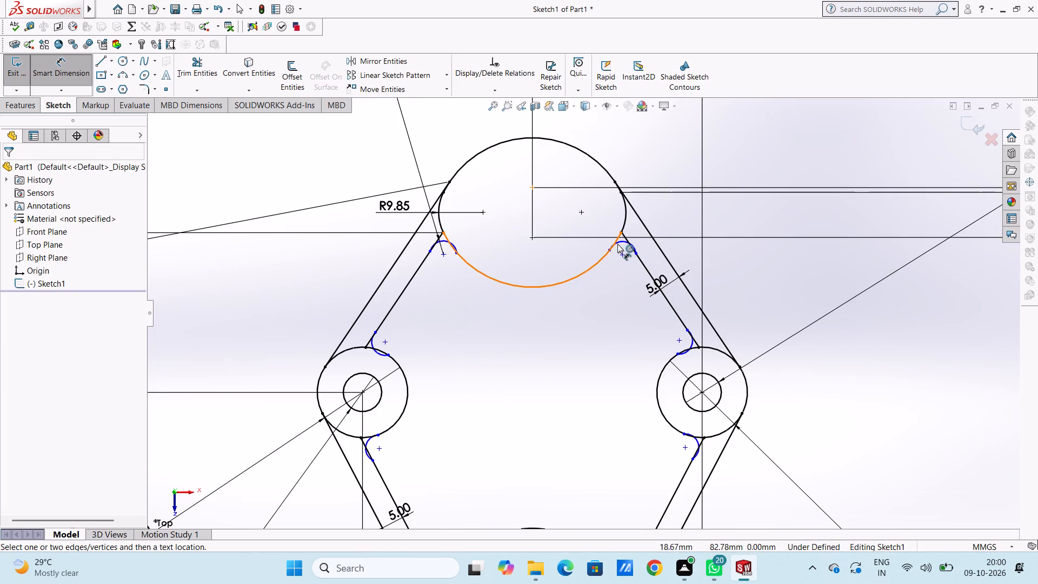
left_click(619, 244)
scroll(683, 187, "up", 4)
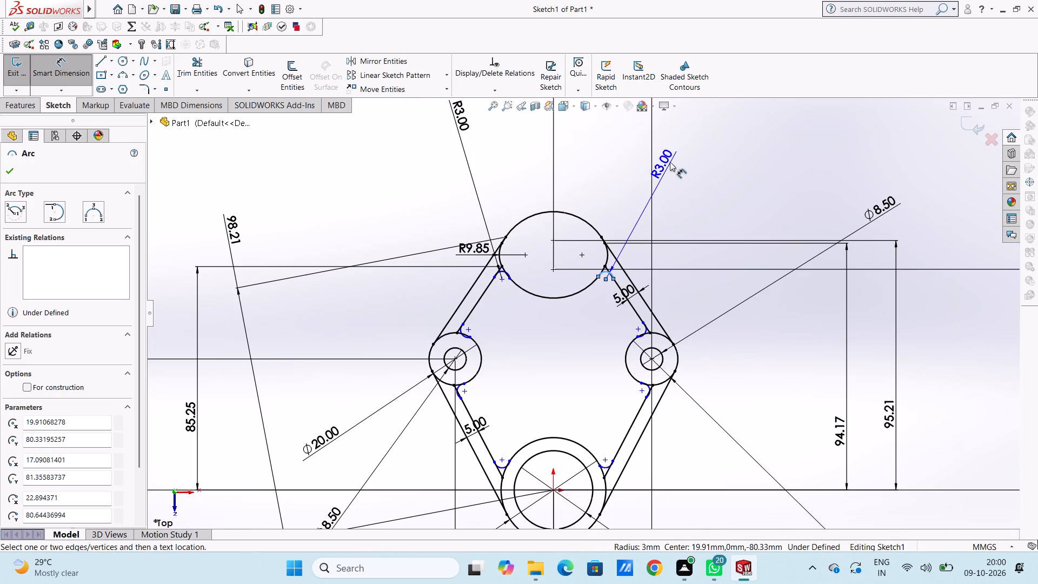
left_click(648, 136)
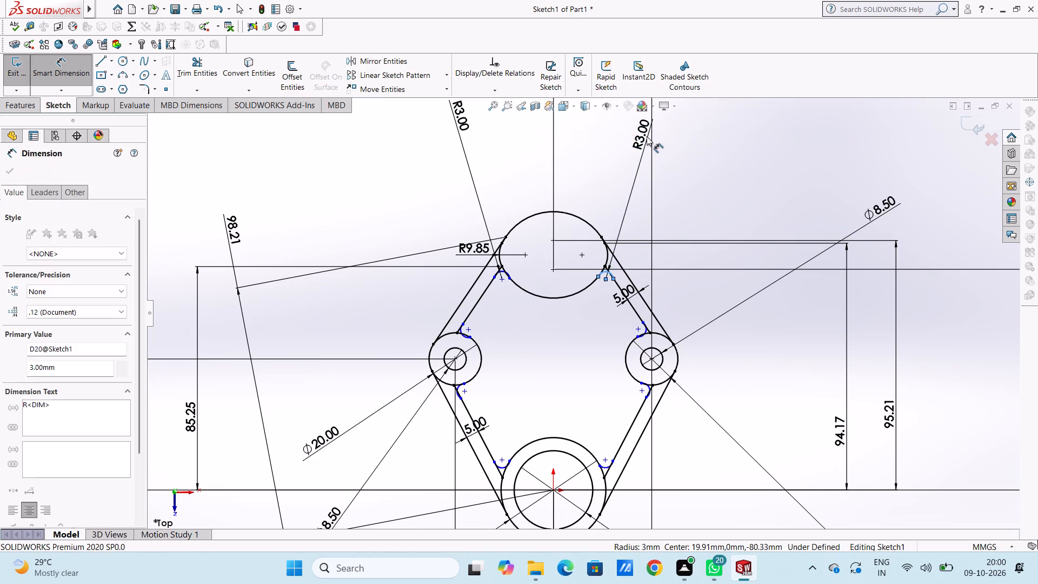
left_click(605, 120)
left_click(547, 157)
scroll(533, 244, "up", 3)
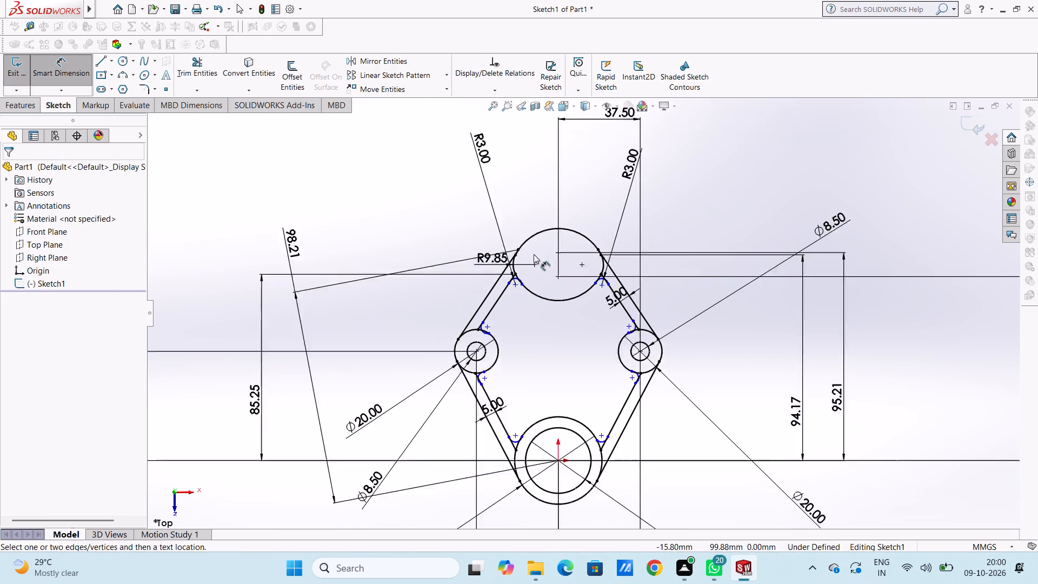
Dimension the radius of the corner arc above the left 20 mm circle, placing it beside the circle's diameter dimension.
scroll(534, 254, "up", 1)
scroll(563, 373, "down", 4)
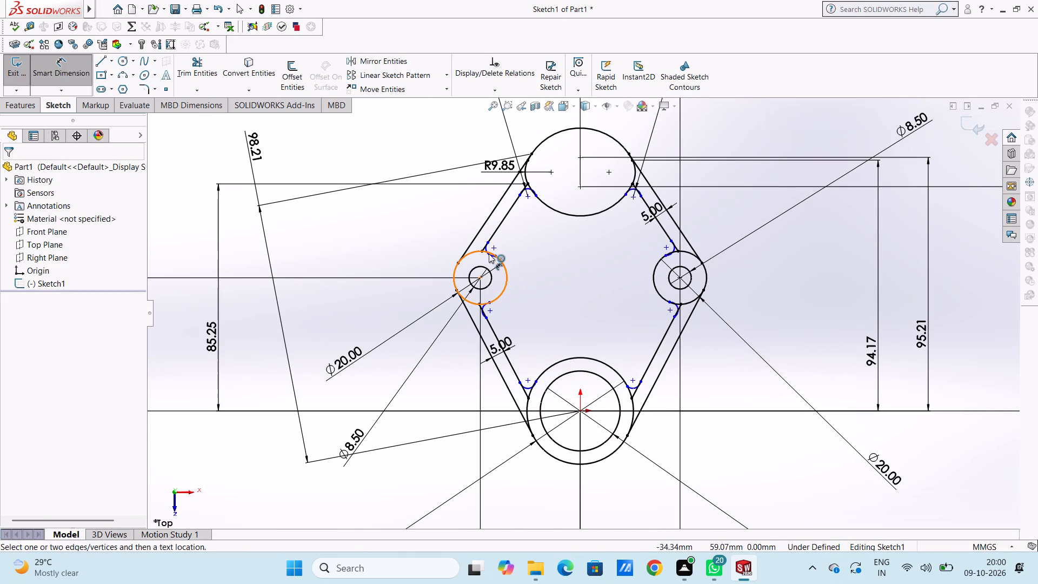
scroll(495, 251, "down", 5)
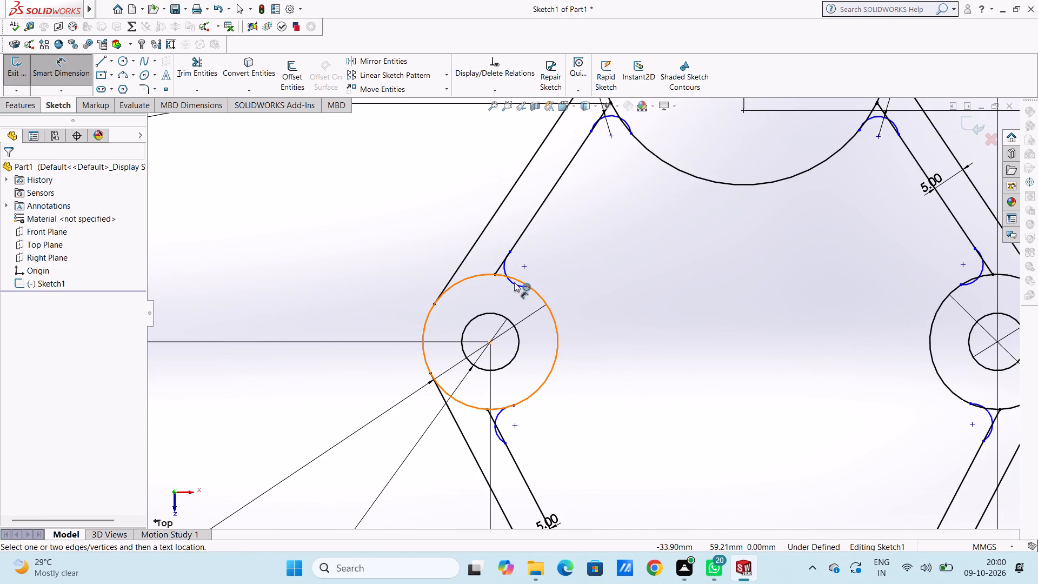
left_click(514, 282)
scroll(365, 404, "up", 3)
left_click(315, 429)
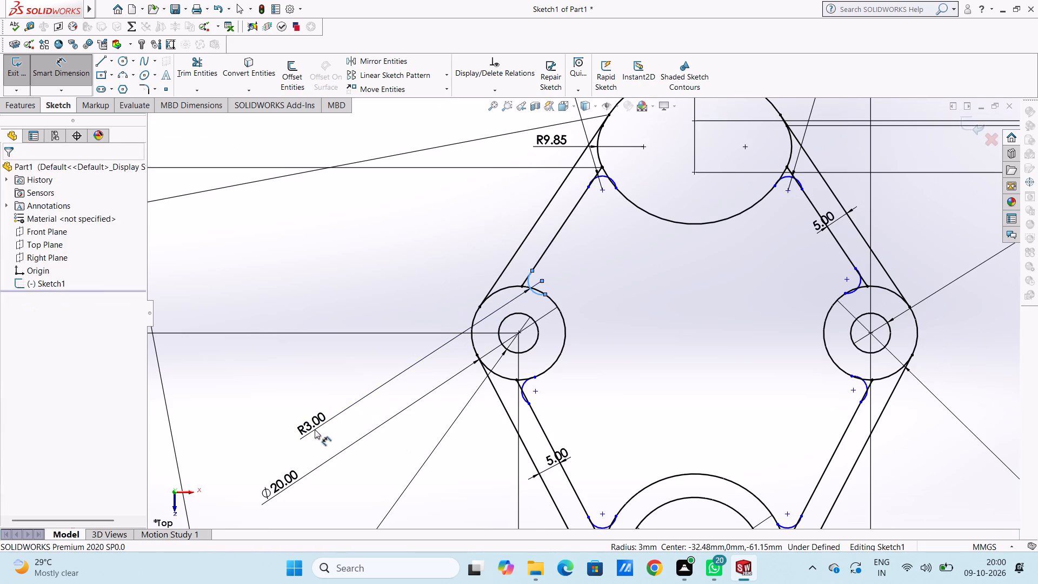
left_click(271, 409)
left_click(281, 393)
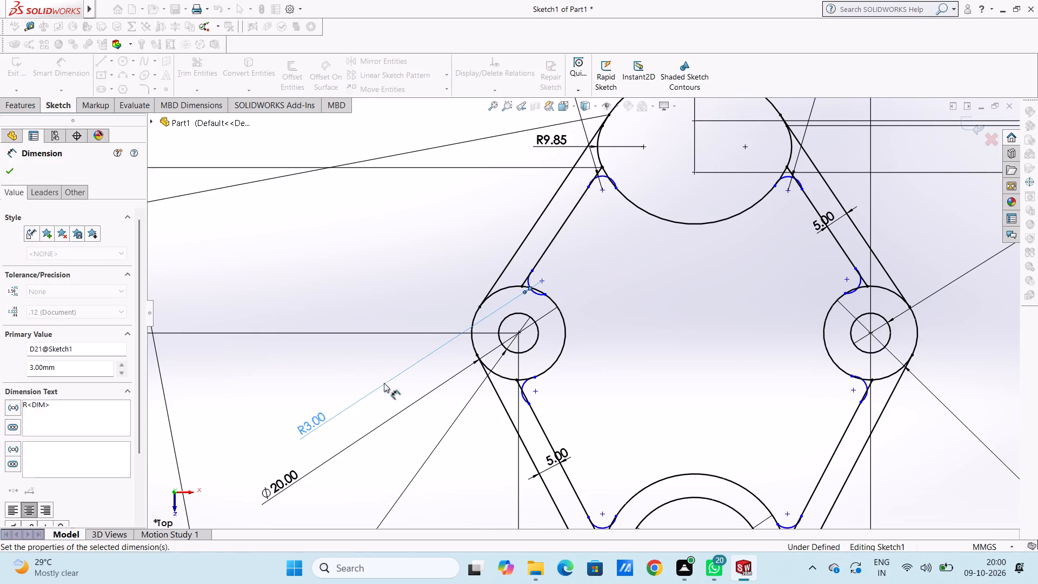
Dimension the radii of the two corner arcs at the central 40 mm circle, placing both dimensions below the circle.
scroll(482, 383, "up", 5)
scroll(650, 475, "down", 4)
scroll(605, 439, "up", 3)
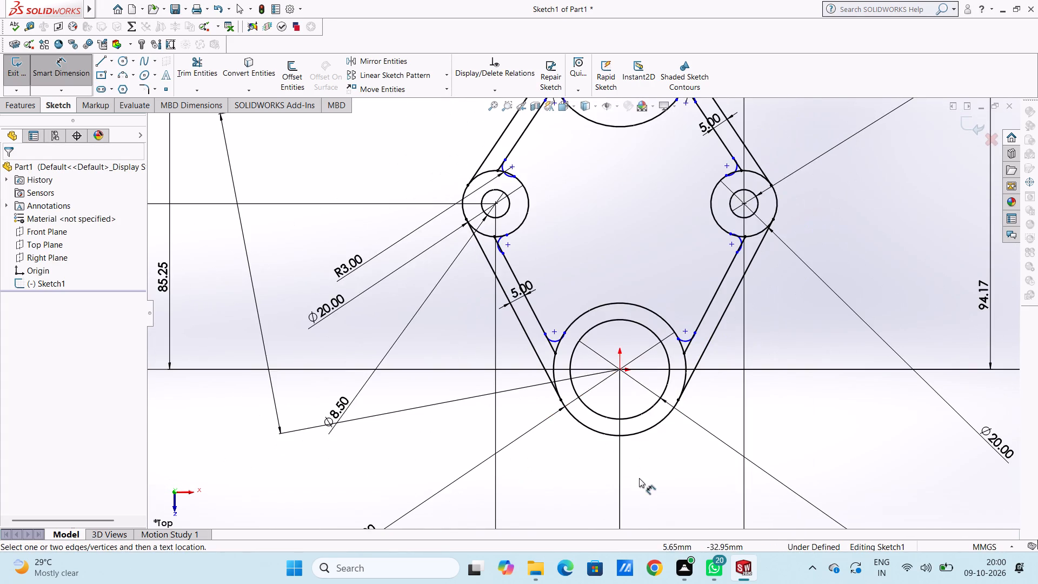
scroll(641, 452, "down", 3)
left_click(484, 232)
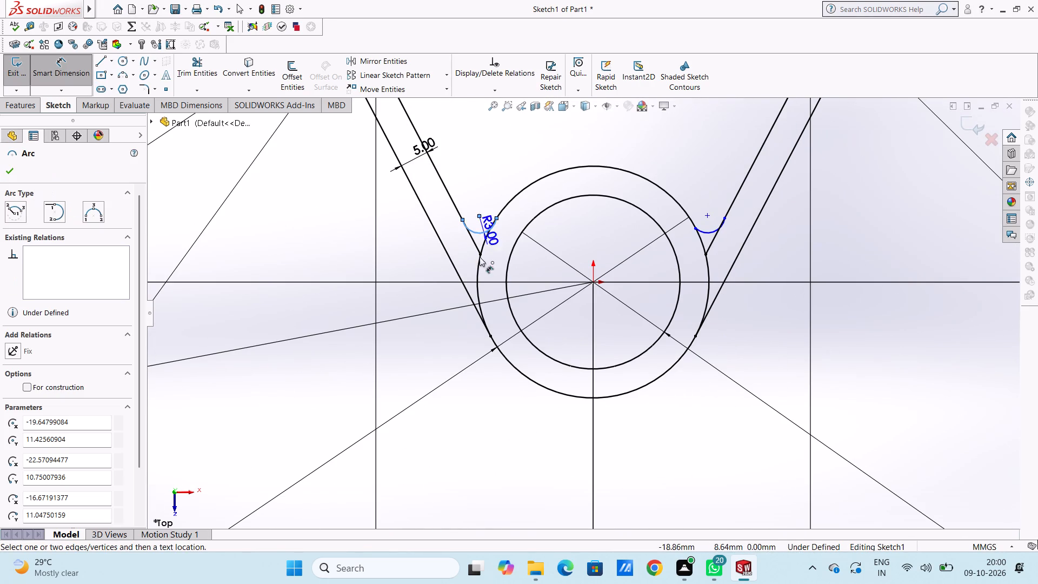
left_click(484, 454)
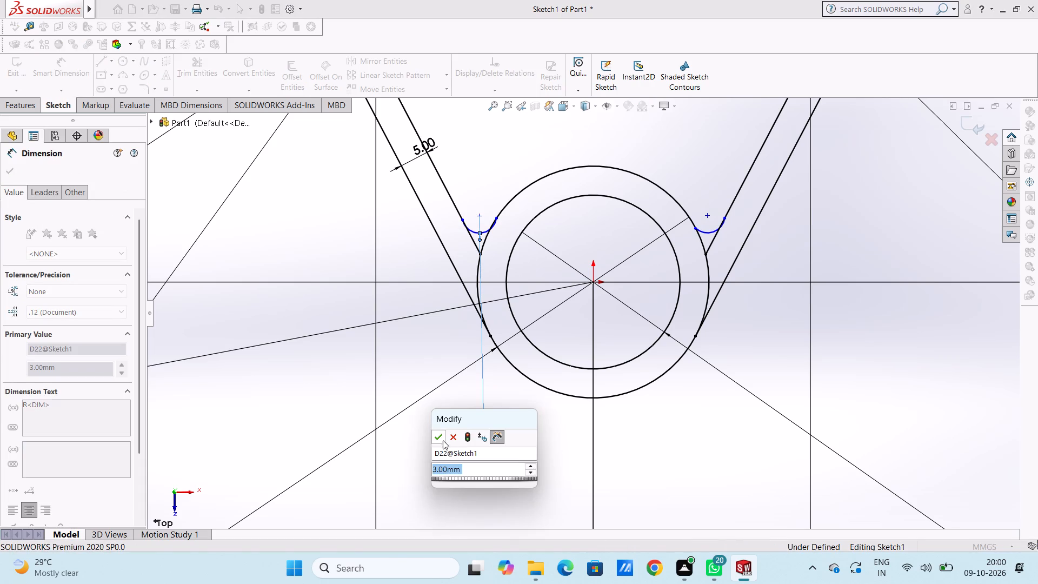
left_click(442, 440)
left_click(417, 391)
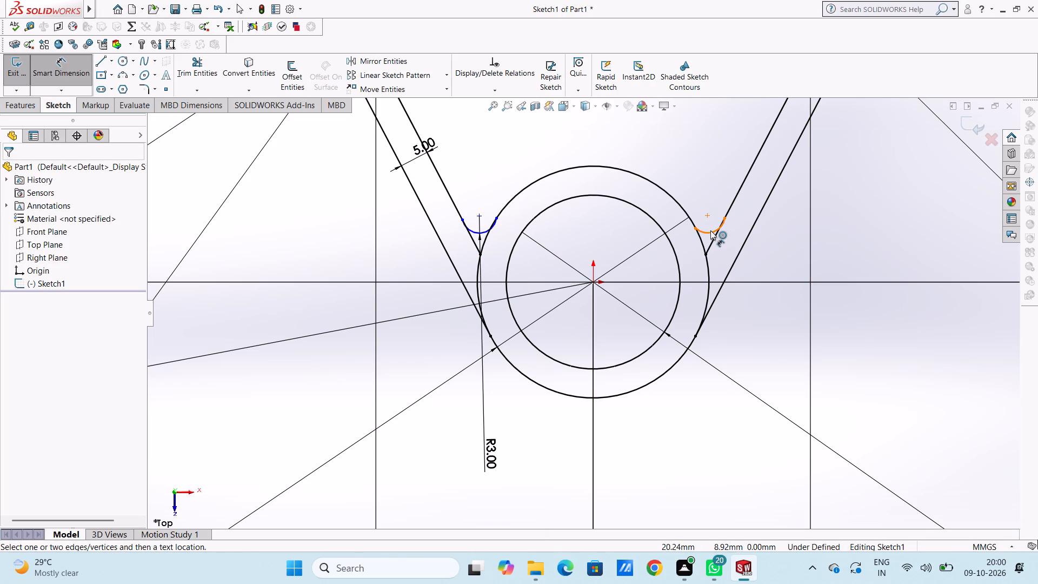
left_click(710, 230)
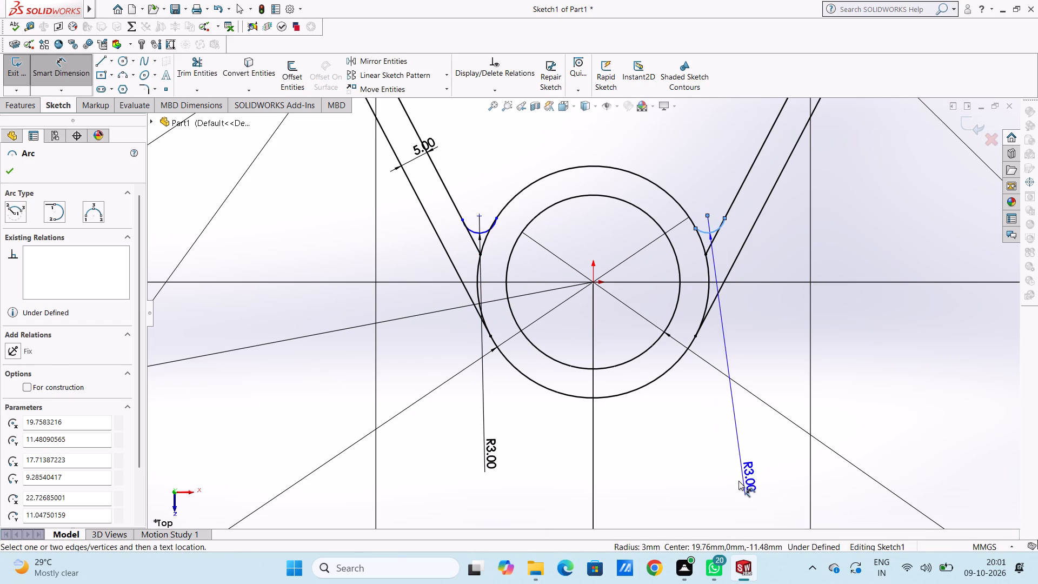
left_click(735, 484)
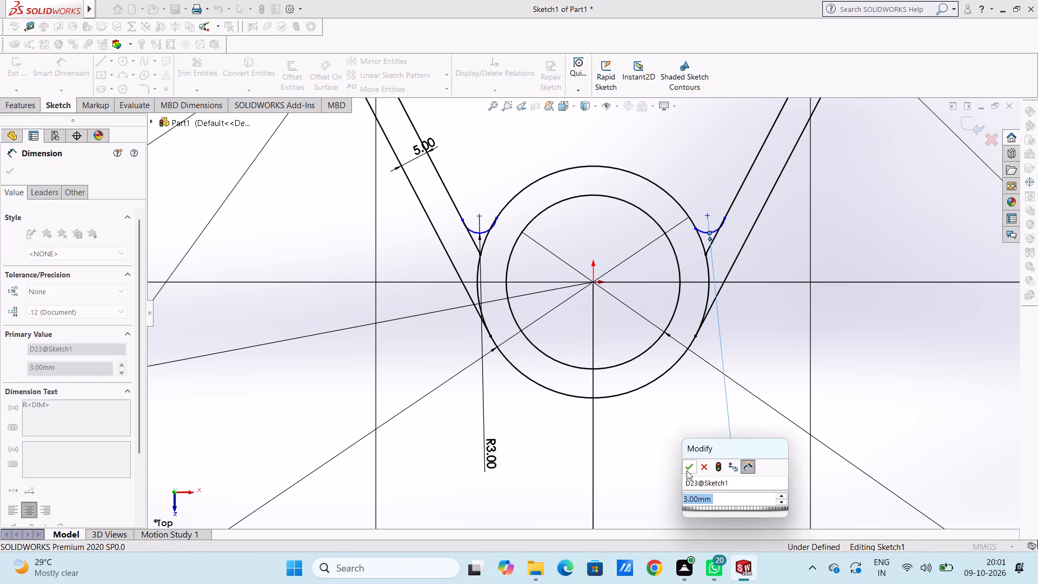
double_click(687, 470)
Dimension the radii of the two corner arcs above and below the right 20 mm circle, placing both dimensions to the circle's right.
scroll(669, 437, "up", 5)
scroll(617, 275, "up", 4)
scroll(616, 270, "down", 5)
scroll(695, 191, "up", 3)
scroll(654, 220, "down", 4)
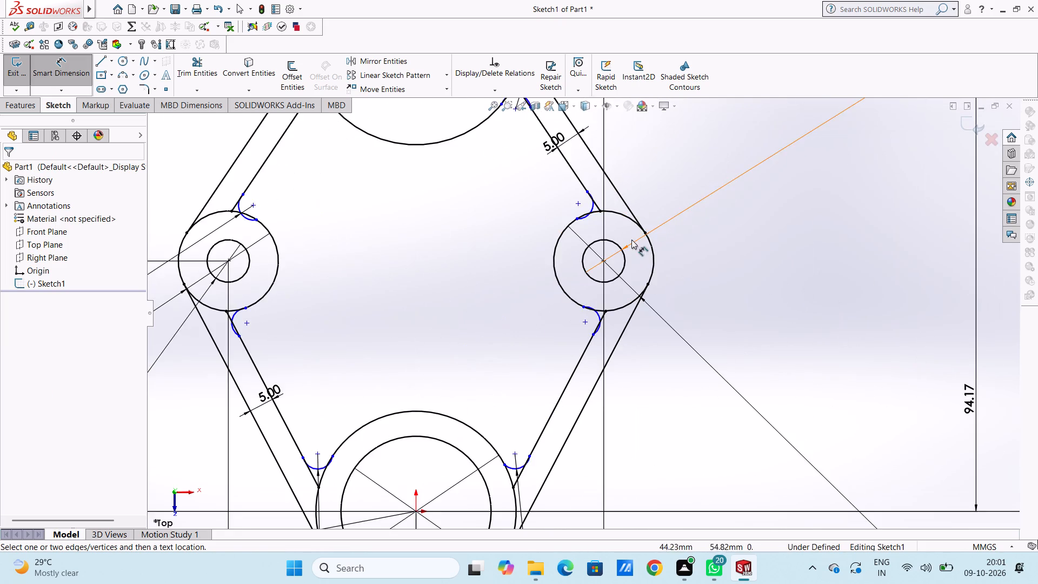
scroll(605, 304, "down", 2)
left_click(594, 319)
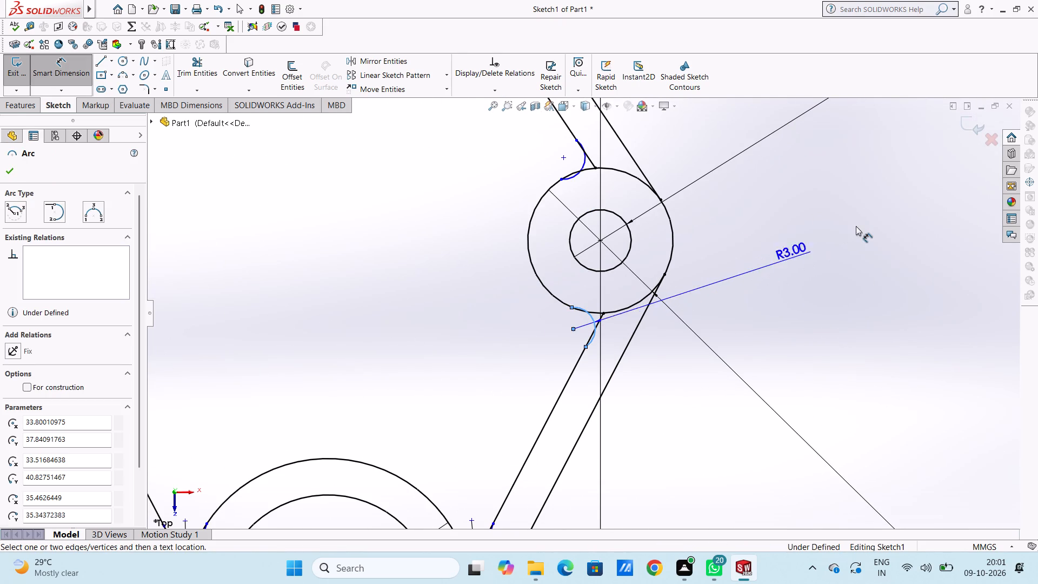
left_click(865, 218)
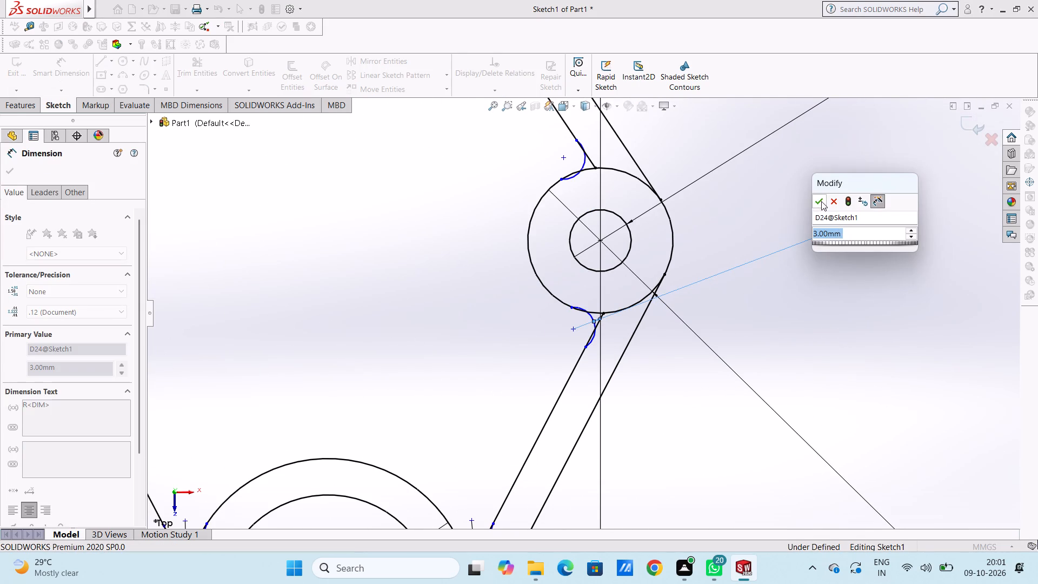
left_click(821, 201)
left_click(790, 209)
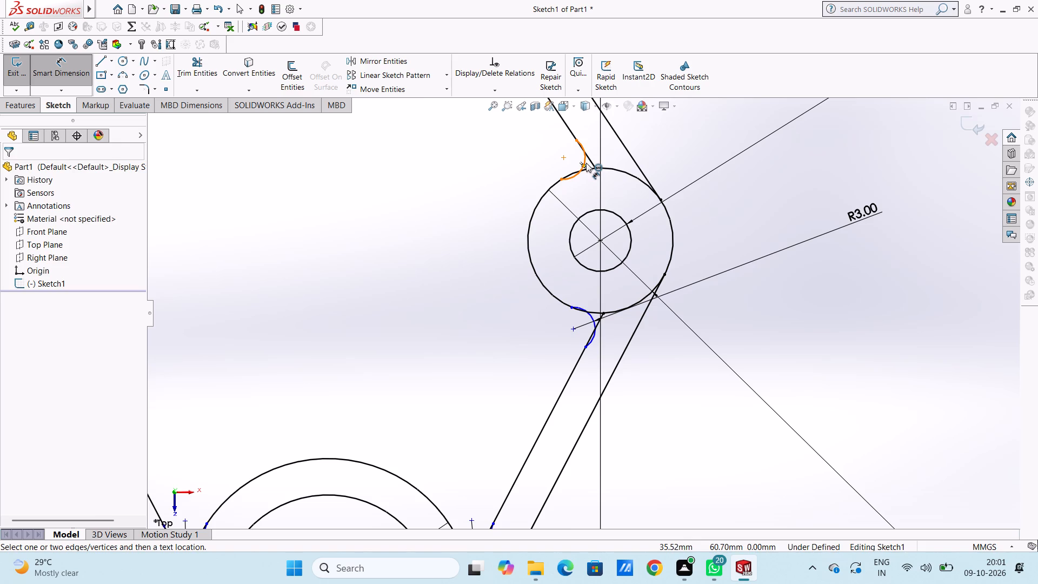
left_click(586, 163)
left_click(936, 213)
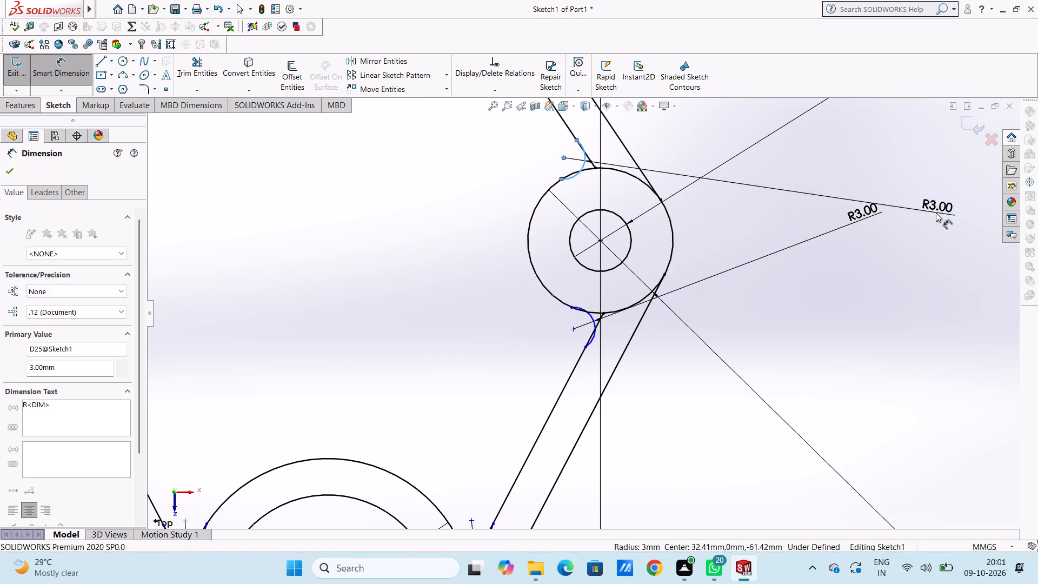
left_click(889, 195)
left_click(839, 197)
scroll(826, 204, "up", 5)
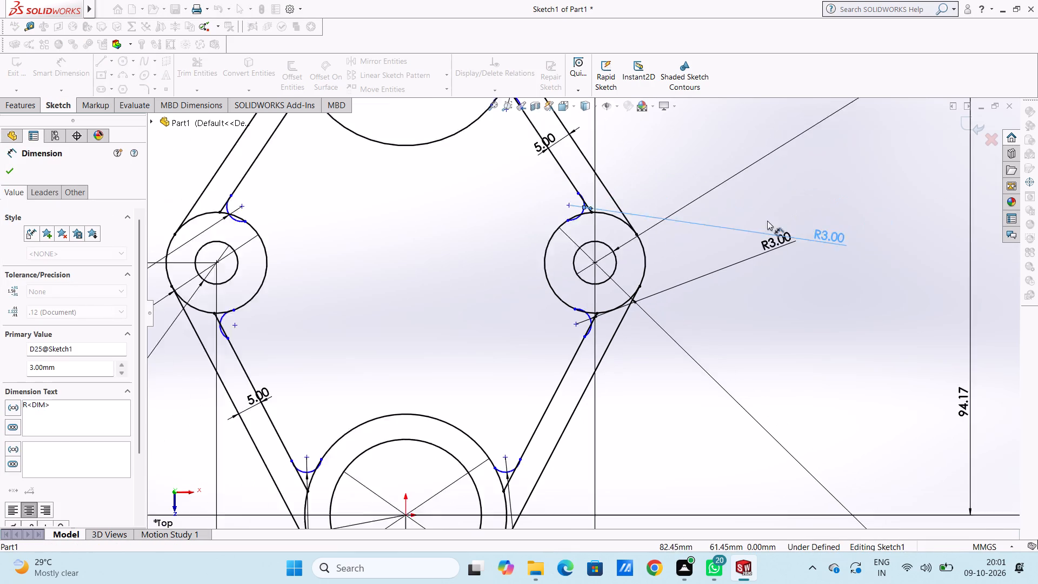
scroll(676, 227, "up", 3)
scroll(568, 225, "down", 3)
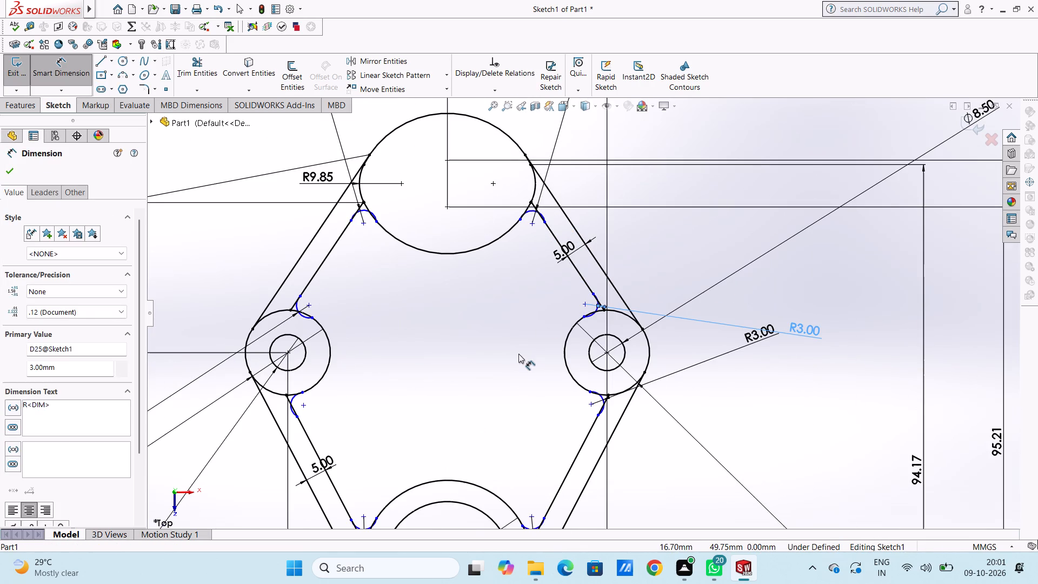
key("Escape")
key("Escape")
Make the left corner arc beneath the top profile tangent to the profile's lower arc and to the upper left offset line.
scroll(398, 218, "down", 3)
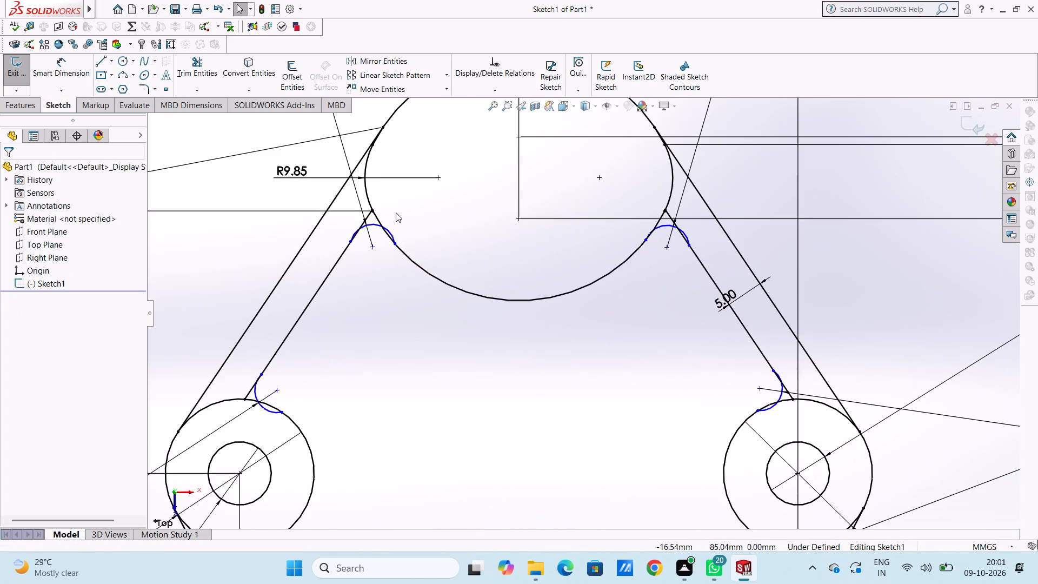
scroll(391, 235, "down", 3)
left_click(398, 228)
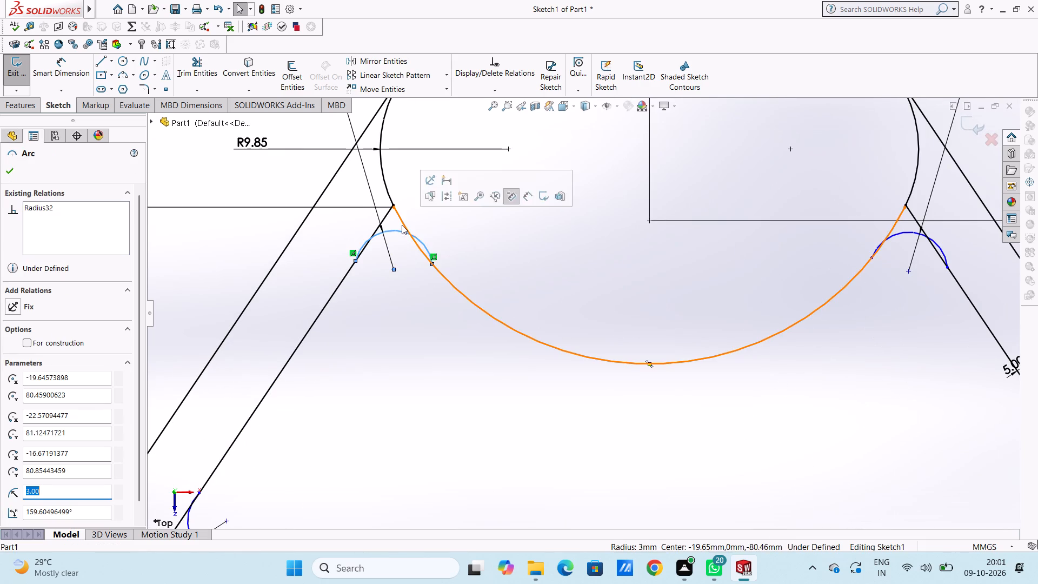
left_click(402, 224, "ctrl")
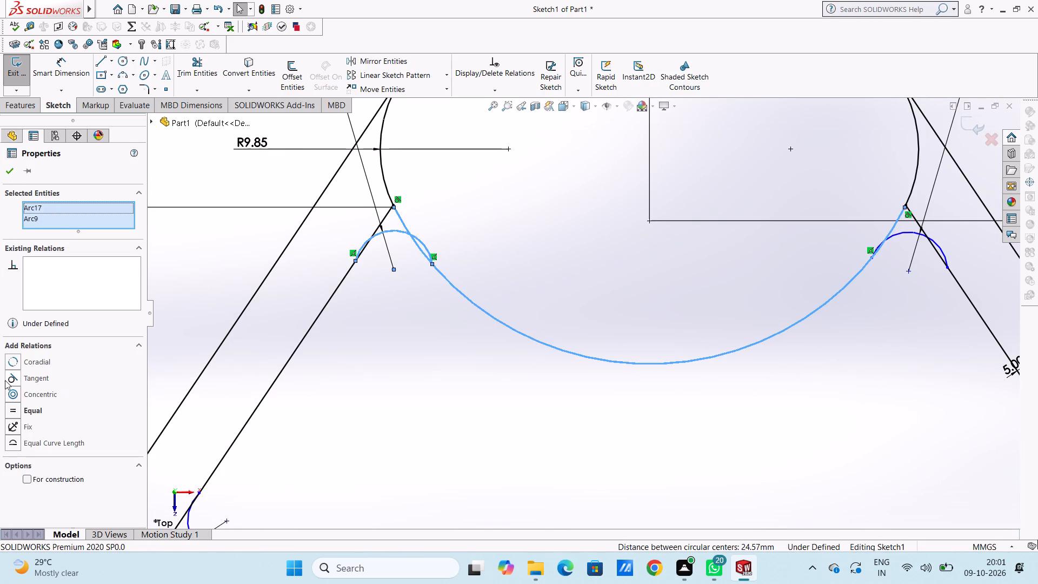
left_click(12, 379)
left_click(259, 224)
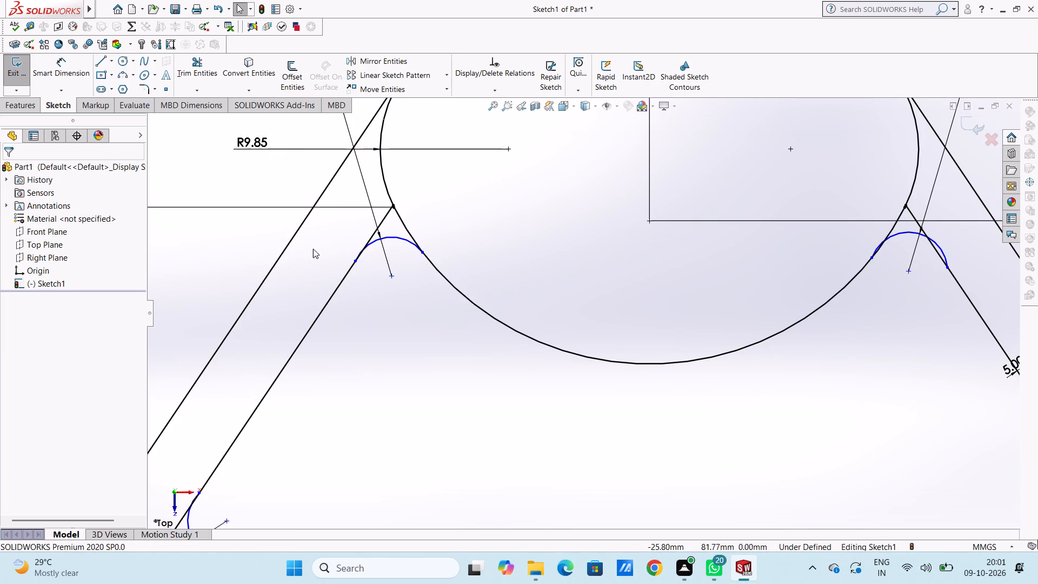
left_click(395, 238)
left_click(346, 277, "ctrl")
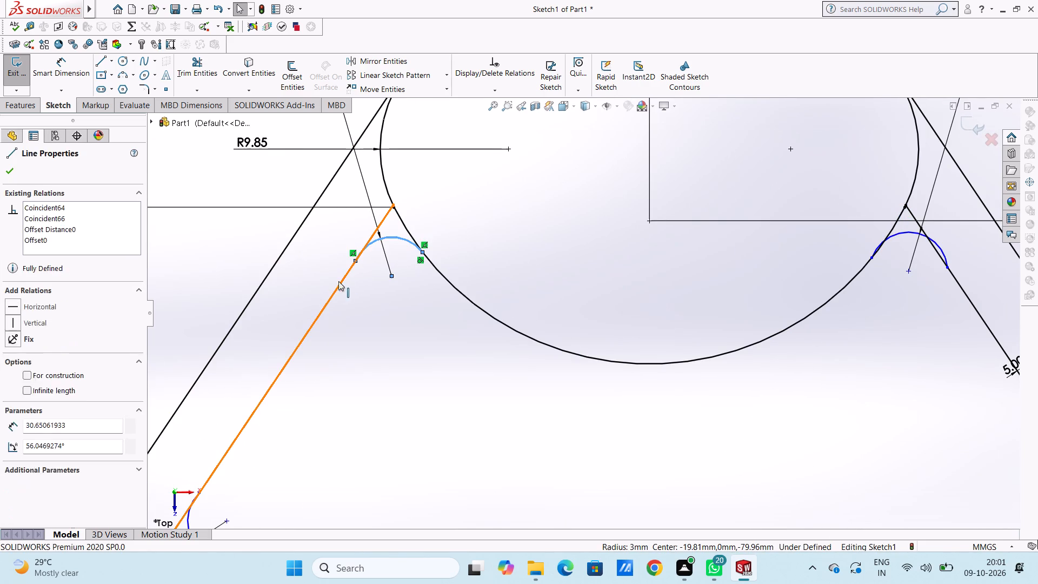
left_click(15, 363)
left_click(252, 234)
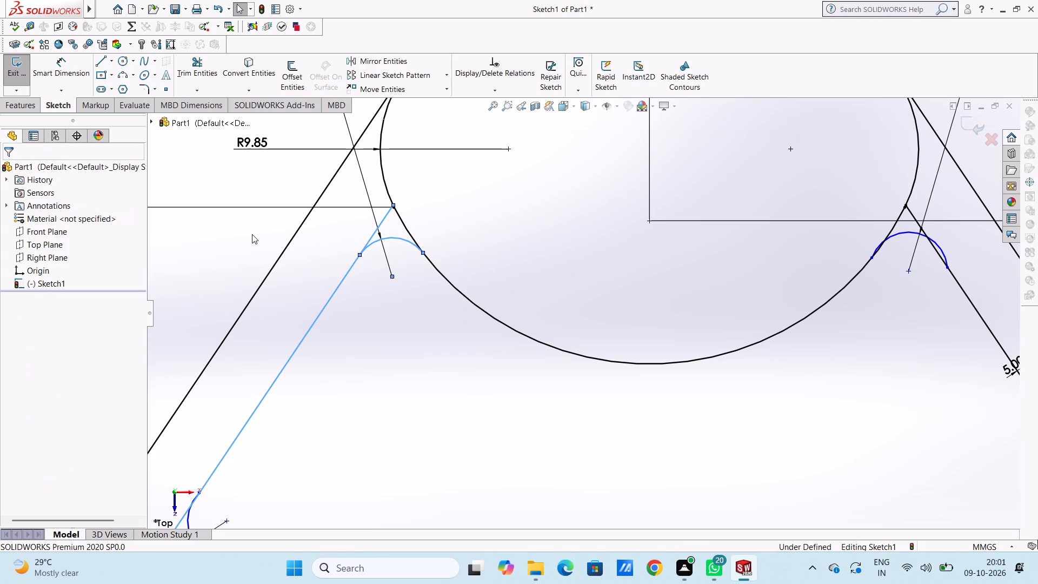
Make the right corner arc beneath the top profile tangent to the profile's lower arc and to the upper right offset line.
scroll(405, 322, "up", 3)
scroll(814, 321, "down", 4)
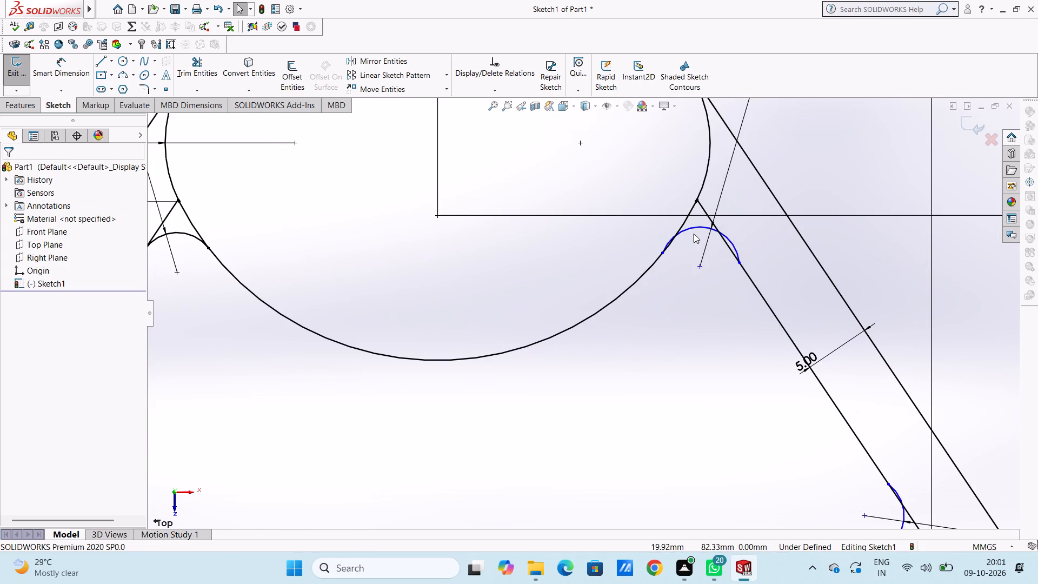
left_click(694, 229)
left_click(686, 220, "ctrl")
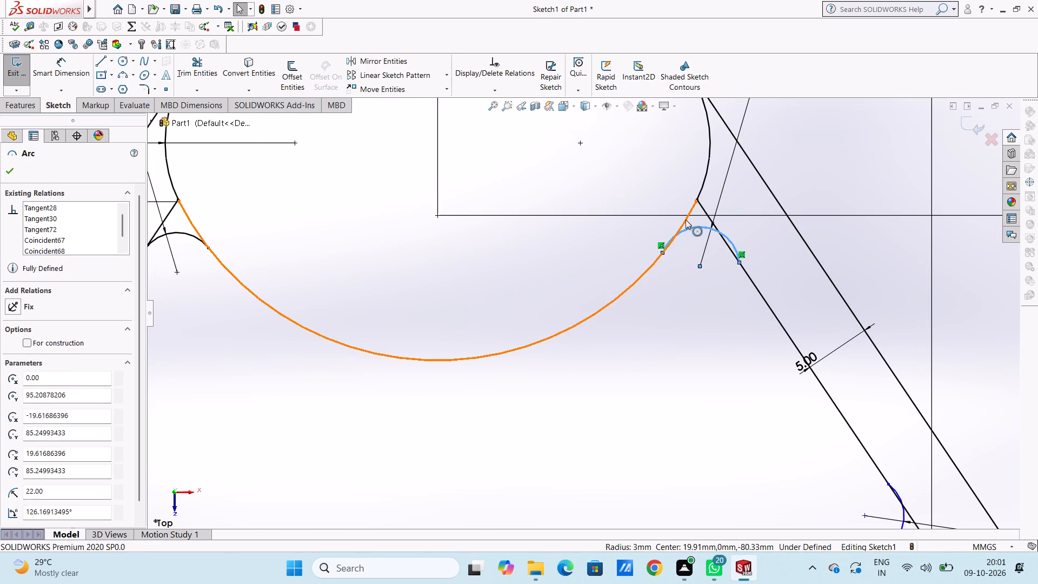
left_click(8, 379)
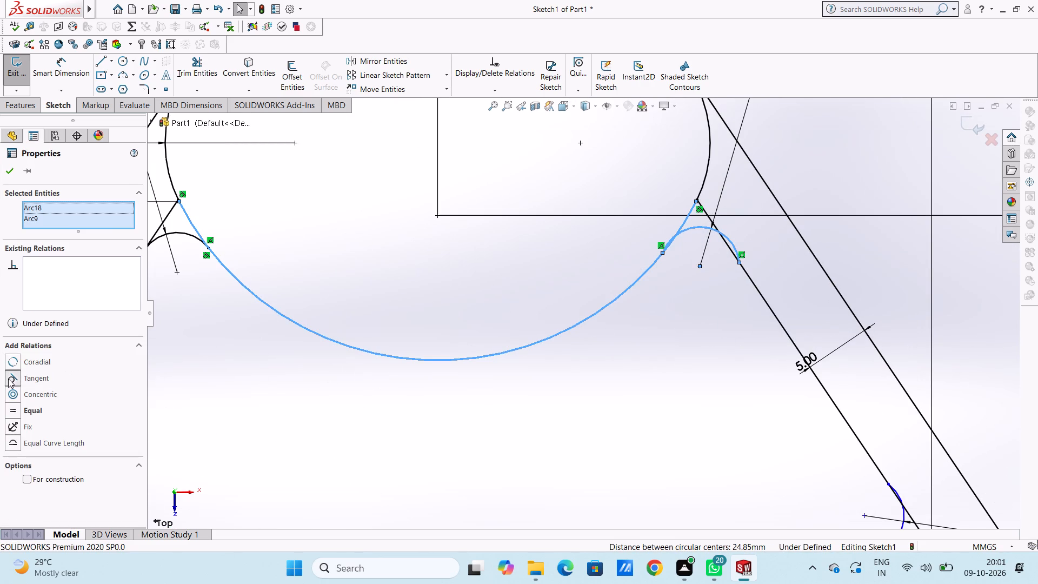
left_click(447, 397)
left_click(691, 235)
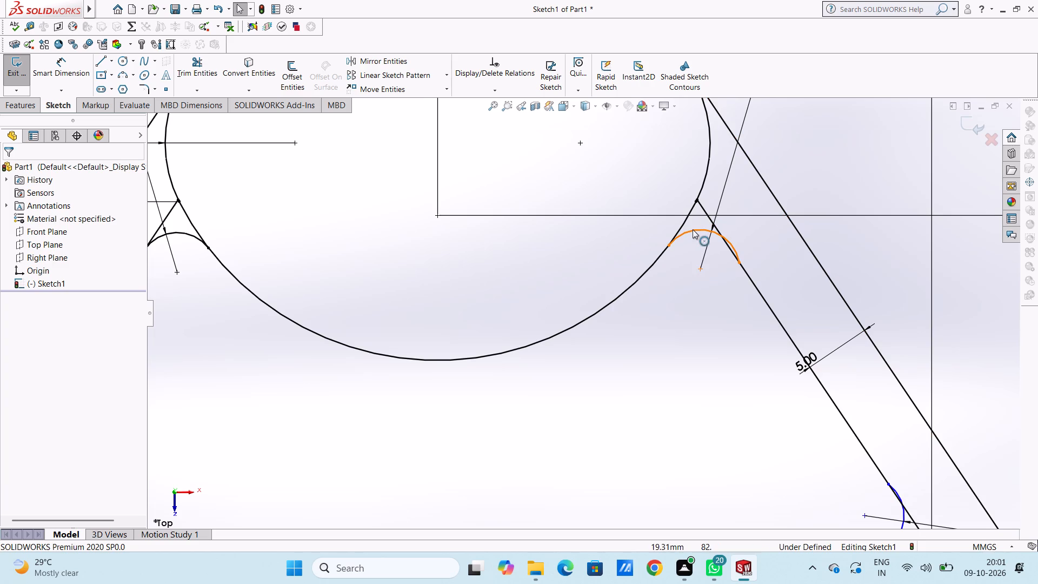
left_click(693, 229)
left_click(744, 273, "ctrl")
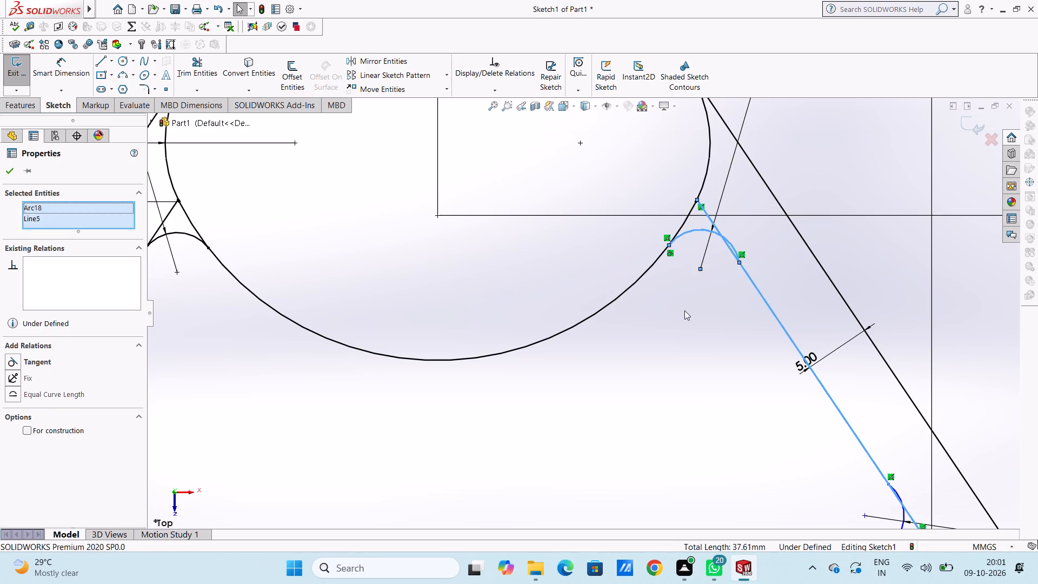
left_click(10, 360)
left_click(374, 397)
Make the corner arc above the left 20 mm circle tangent to the upper left offset line and to the circle.
scroll(403, 388, "up", 5)
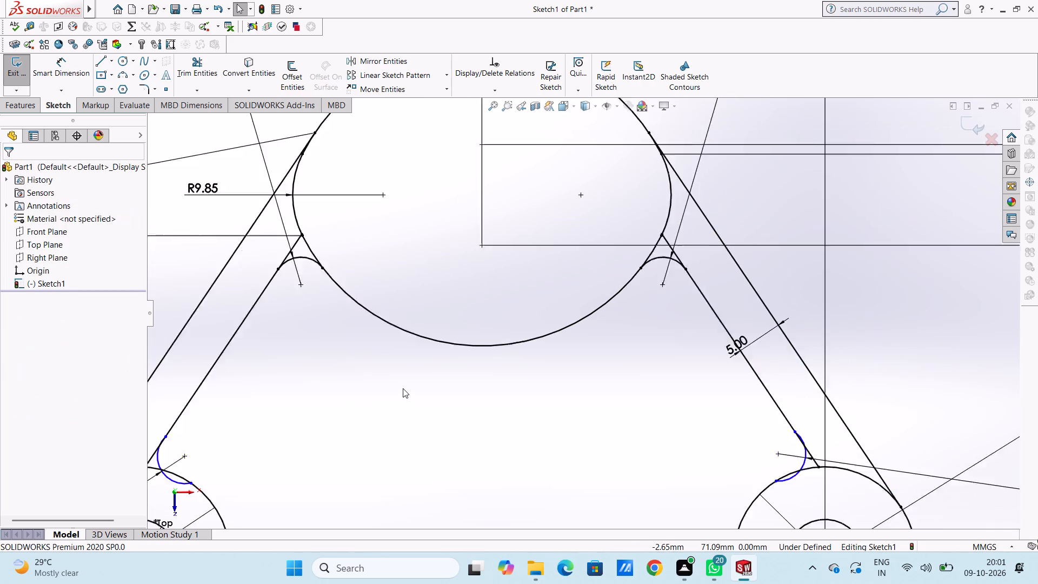
scroll(403, 388, "up", 4)
scroll(391, 437, "down", 5)
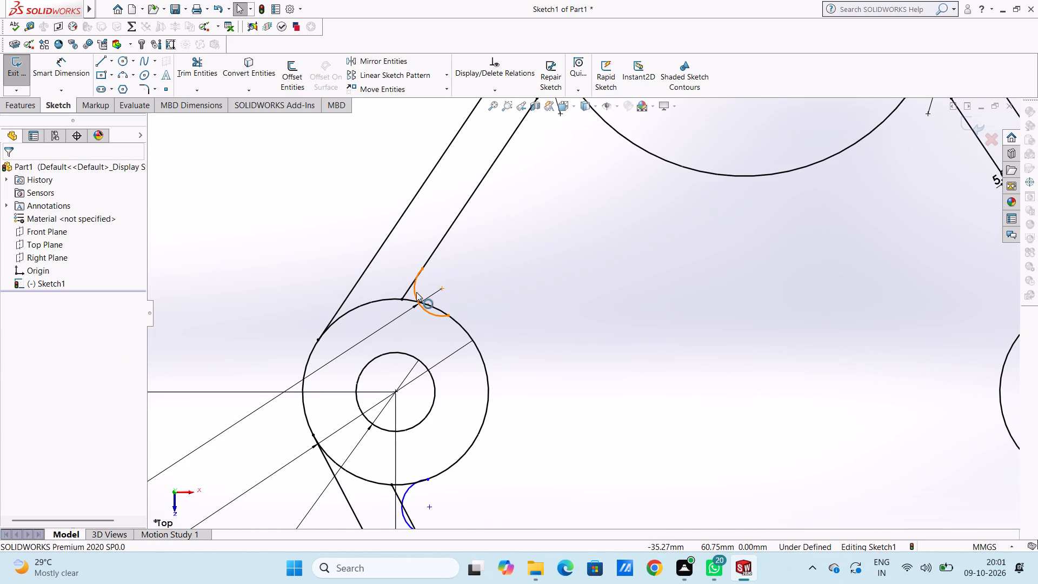
left_click(416, 292)
left_click(430, 257, "ctrl")
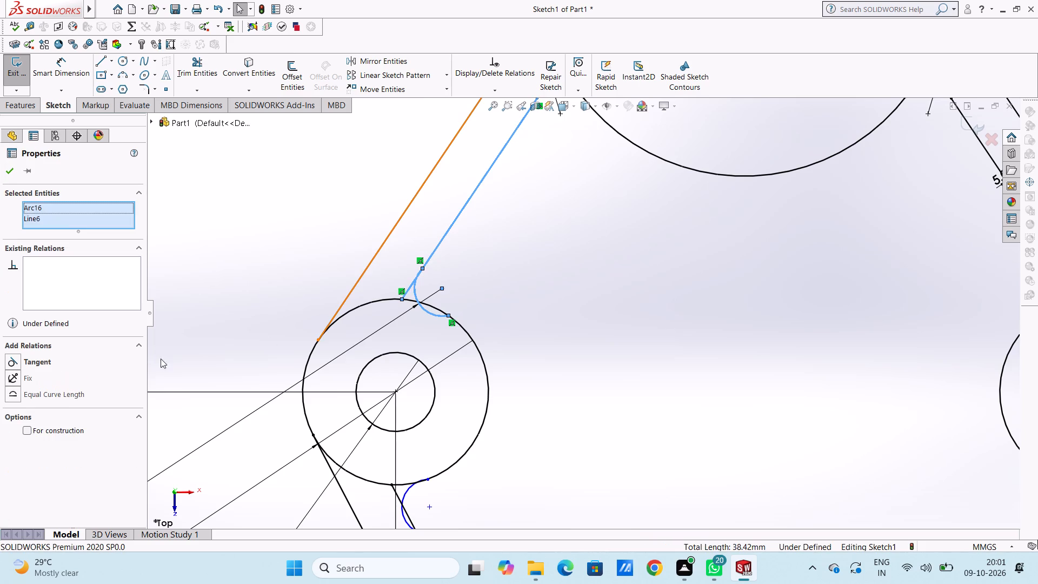
left_click(20, 360)
left_click(270, 273)
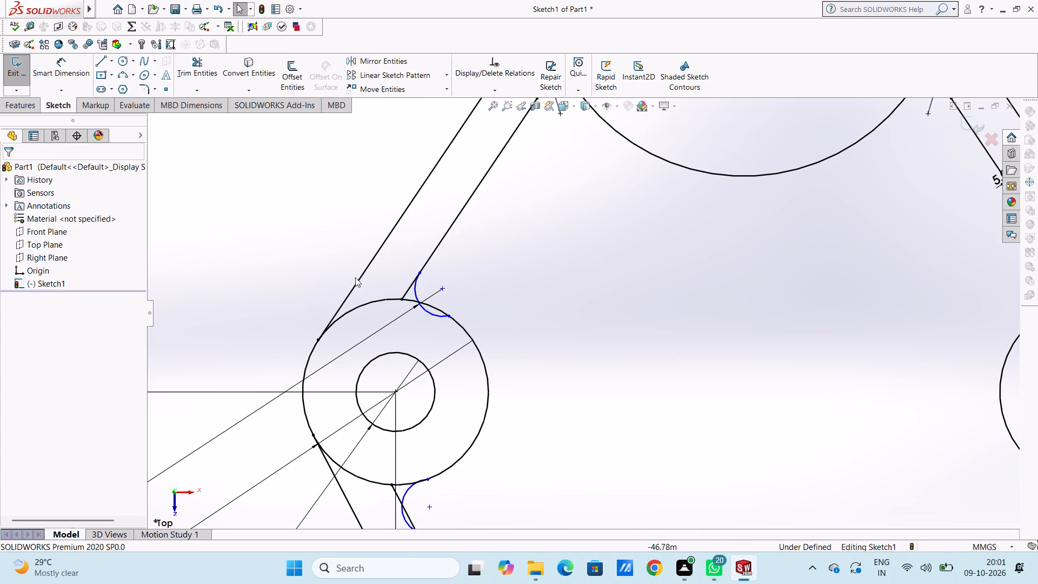
left_click(432, 314)
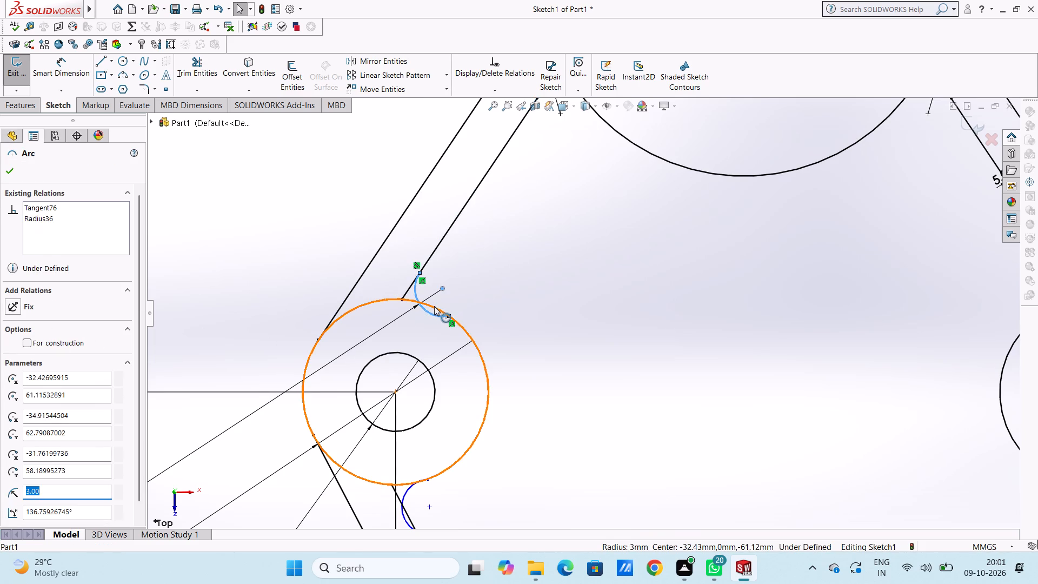
left_click(434, 306, "ctrl")
left_click(19, 377)
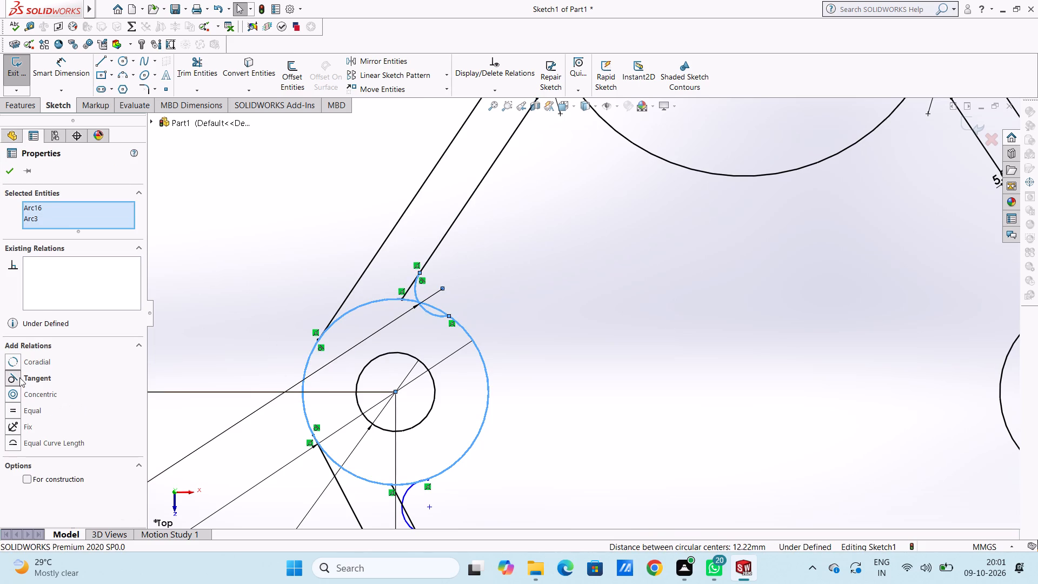
left_click(253, 261)
Make the corner arc above the right 20 mm circle tangent to the circle and to the upper right offset line.
scroll(683, 293, "up", 4)
scroll(880, 310, "down", 2)
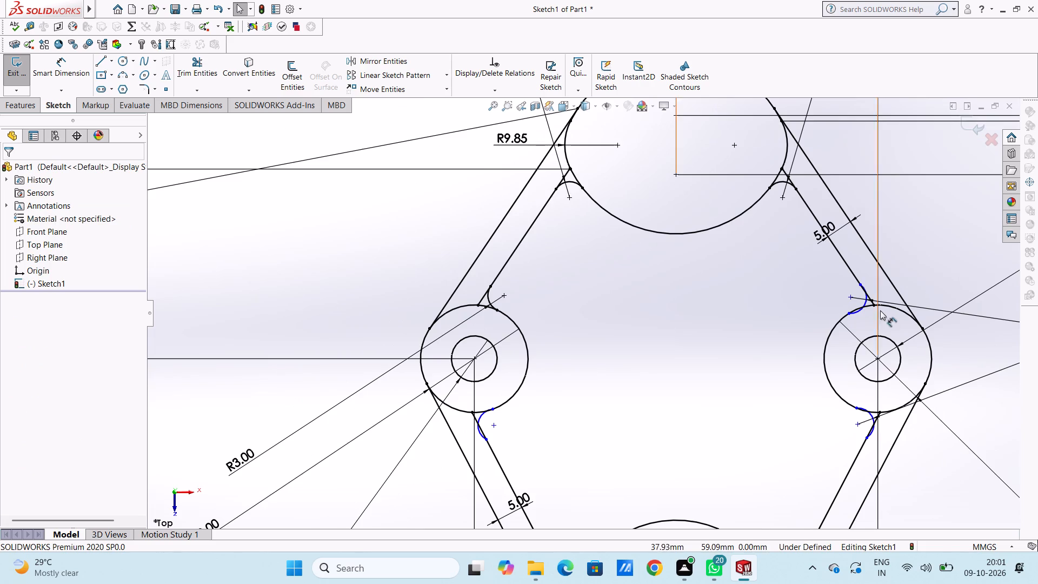
scroll(880, 310, "down", 1)
left_click(782, 317)
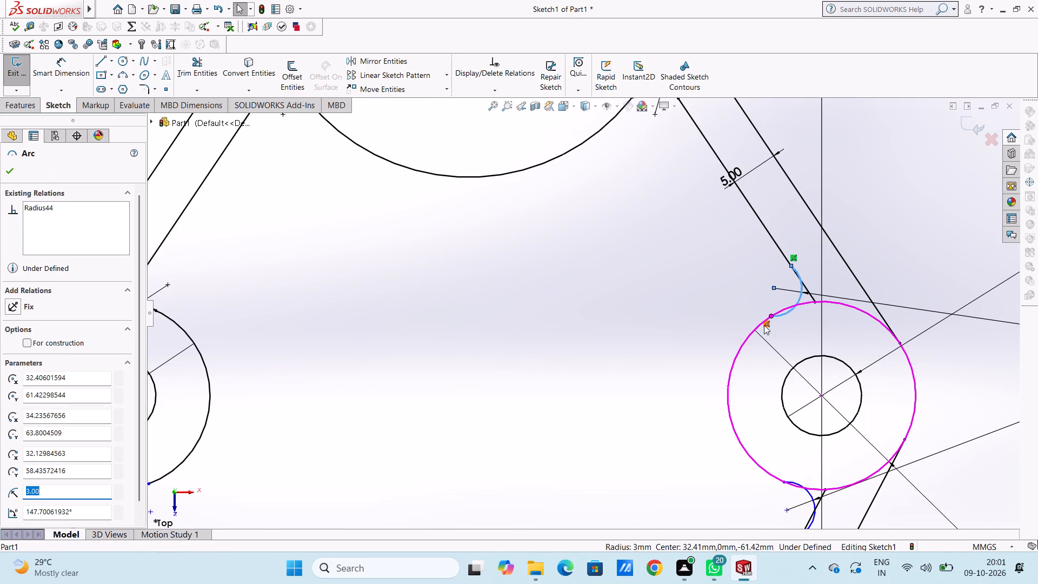
left_click(762, 324, "ctrl")
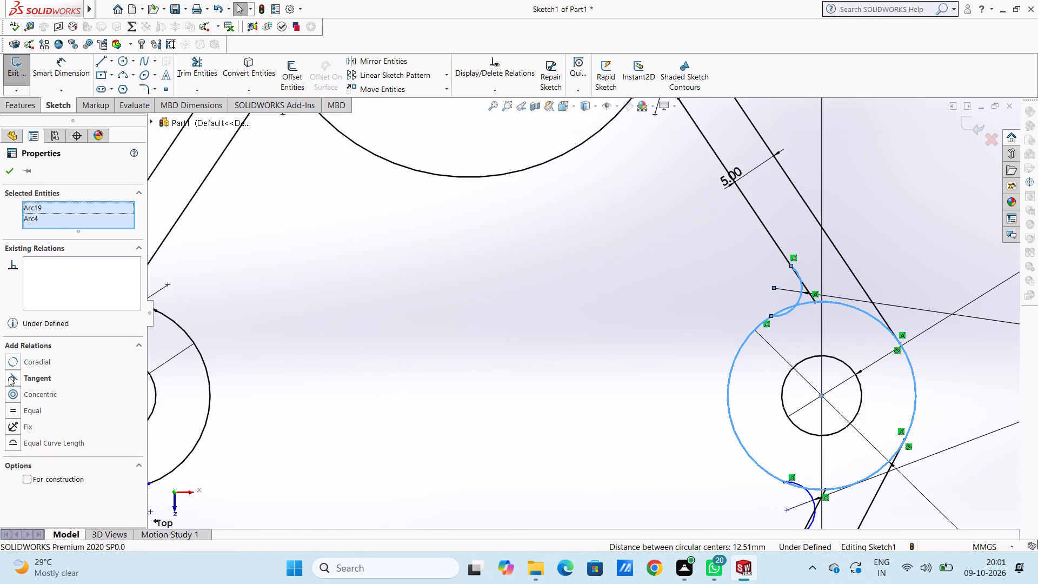
left_click(10, 377)
left_click(545, 357)
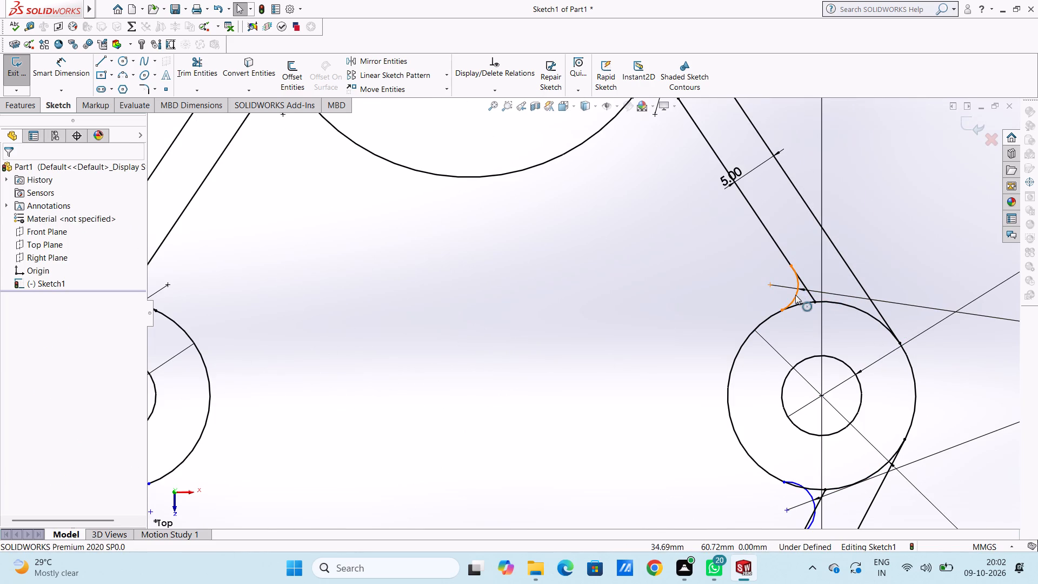
left_click(795, 295)
left_click(782, 253, "ctrl")
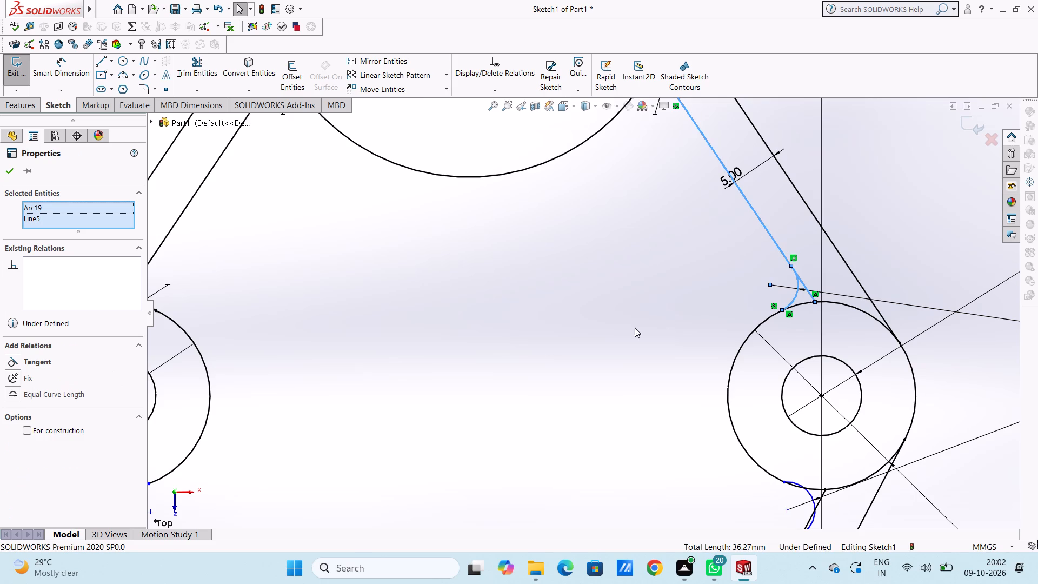
left_click(18, 359)
left_click(482, 329)
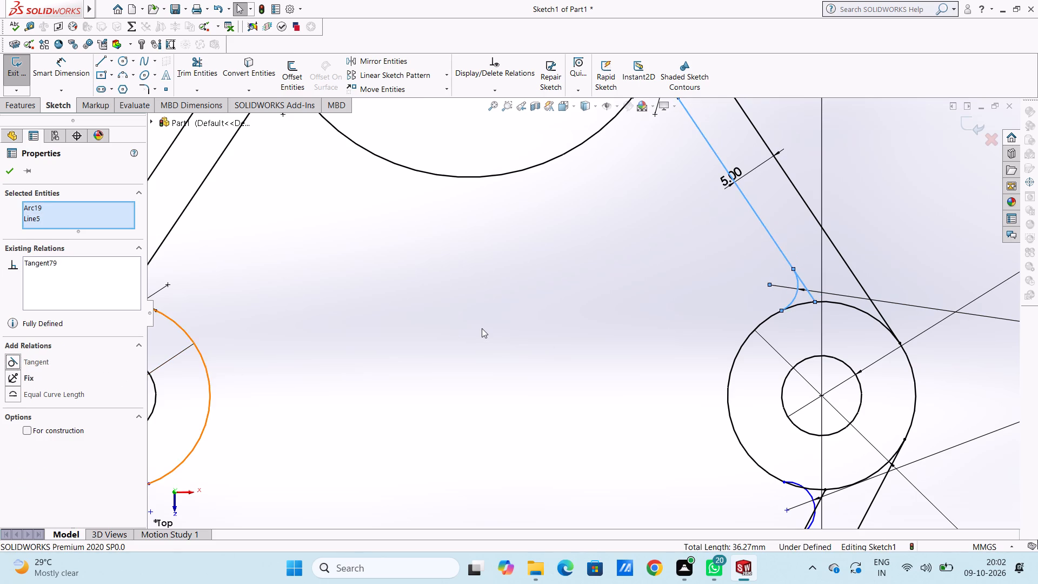
Make the corner arc beneath the left 20 mm circle tangent to the circle and to the lower left offset line.
scroll(482, 328, "up", 9)
scroll(478, 386, "down", 6)
scroll(434, 353, "down", 2)
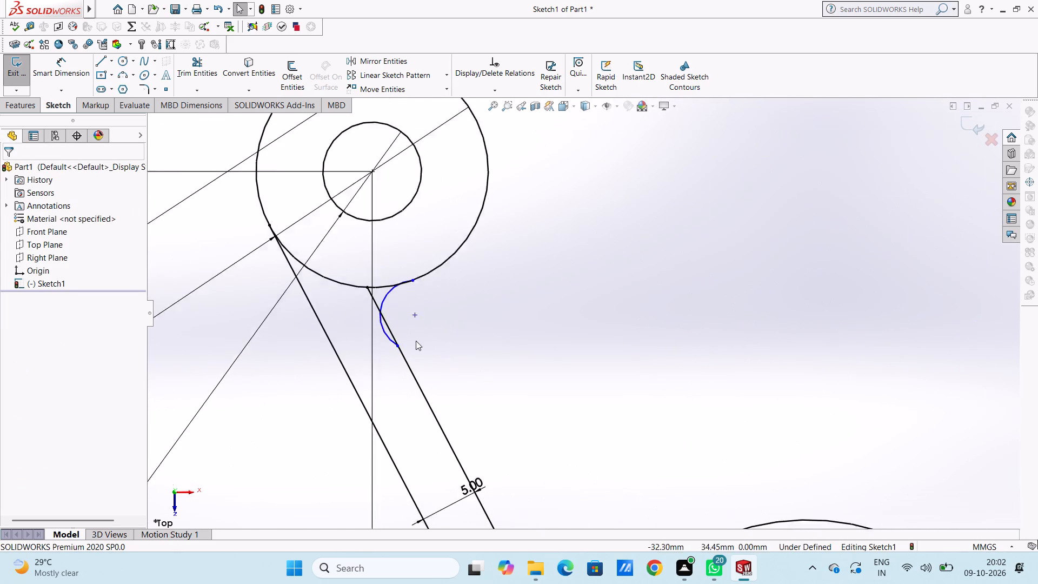
scroll(416, 341, "down", 1)
left_click(385, 274)
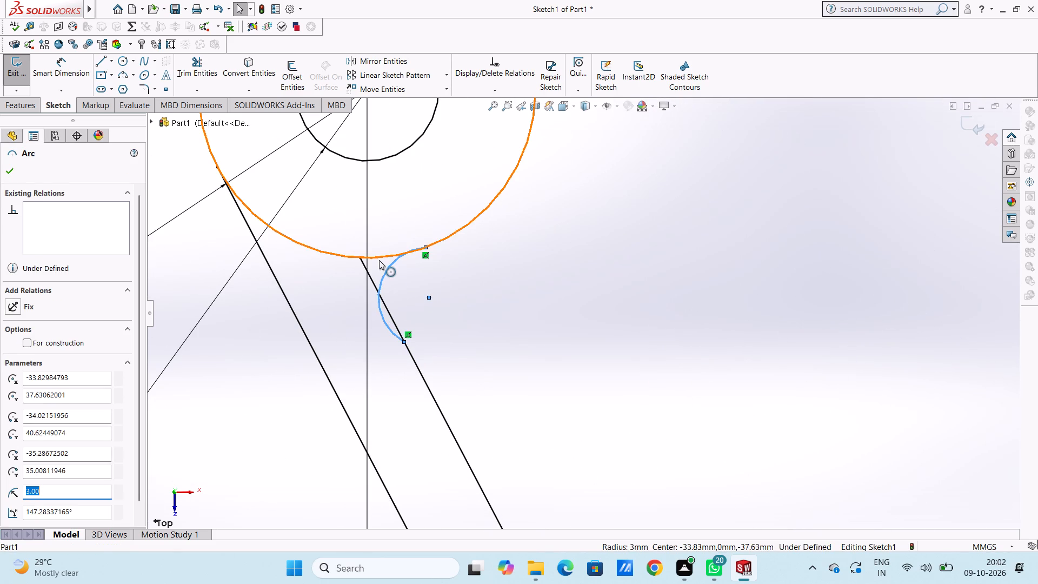
left_click(379, 260, "ctrl")
left_click(27, 379)
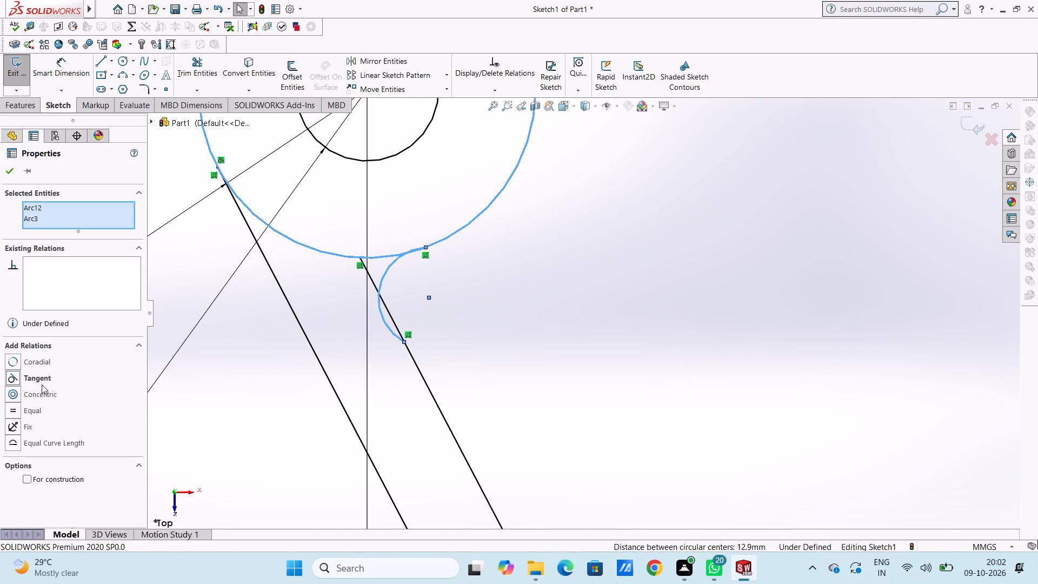
left_click(251, 394)
left_click(391, 333)
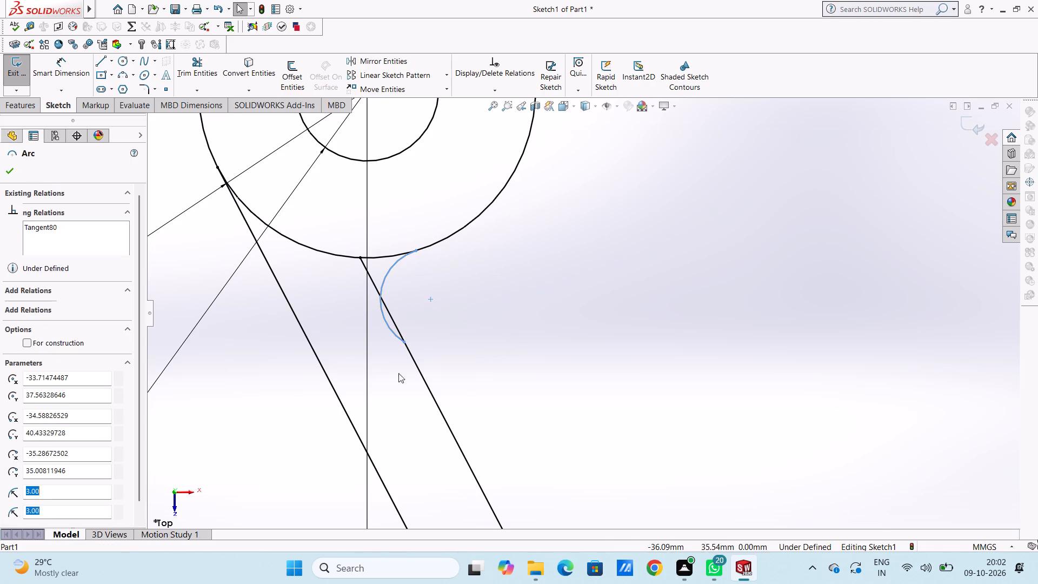
left_click(432, 398, "ctrl")
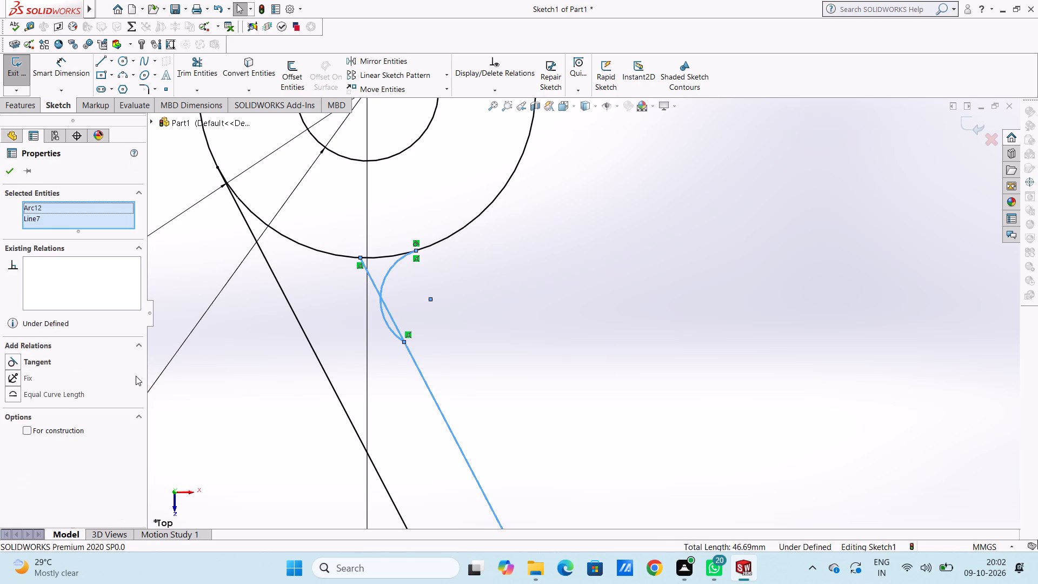
left_click(12, 360)
left_click(159, 377)
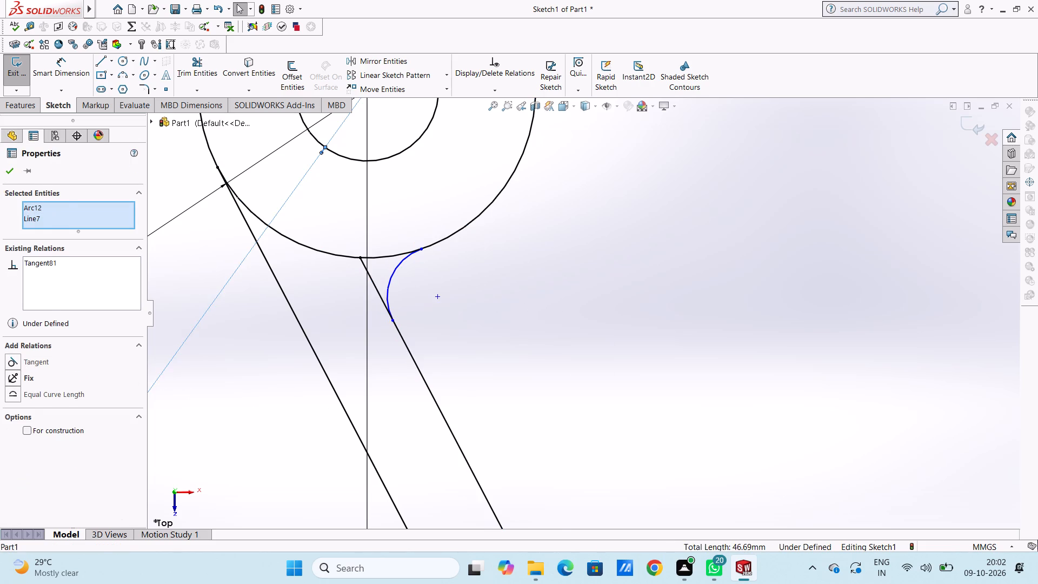
scroll(536, 351, "up", 4)
left_click(453, 283)
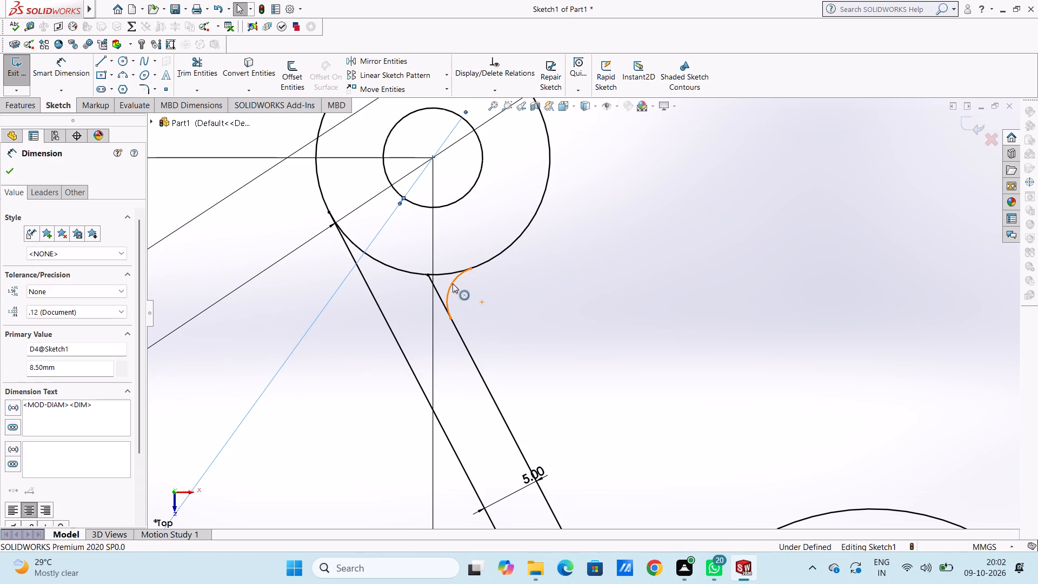
left_click(445, 275, "ctrl")
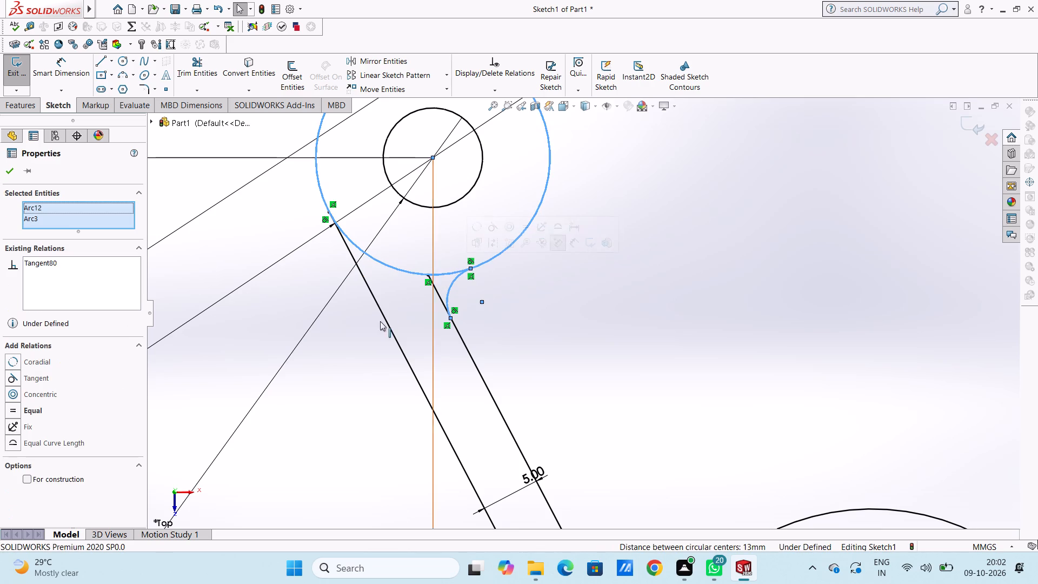
left_click(11, 377)
left_click(298, 385)
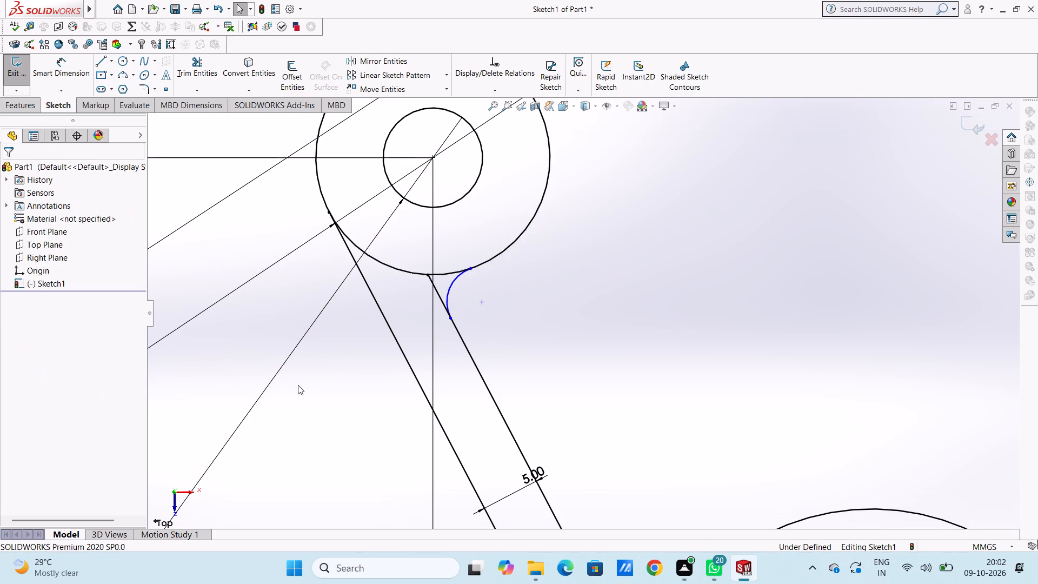
Dimension the radius of the corner arc beneath the left 20 mm circle as 3 mm.
scroll(634, 360, "up", 3)
scroll(593, 348, "down", 5)
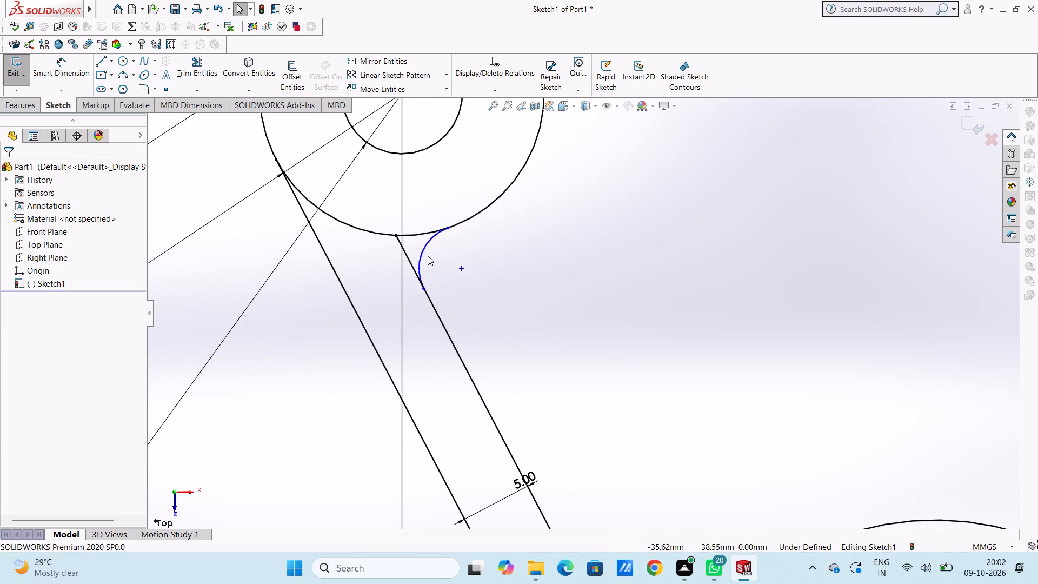
scroll(428, 256, "up", 6)
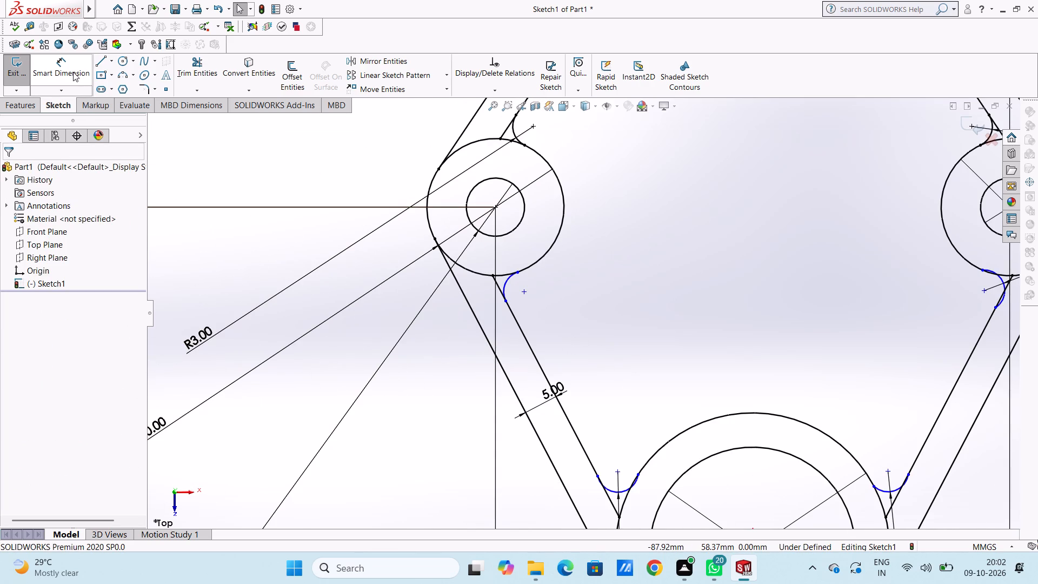
left_click(73, 71)
left_click(510, 281)
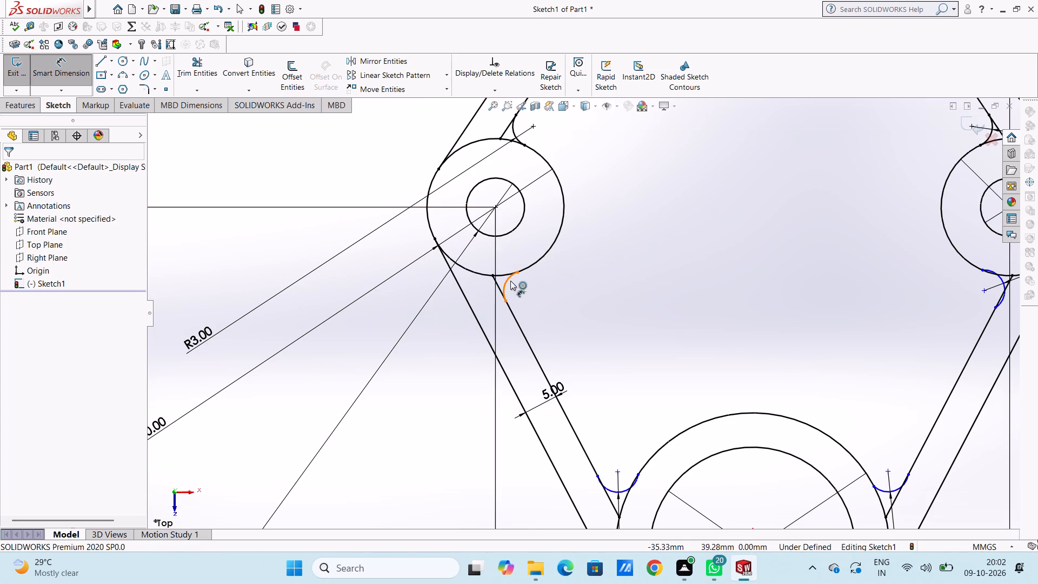
left_click(325, 169)
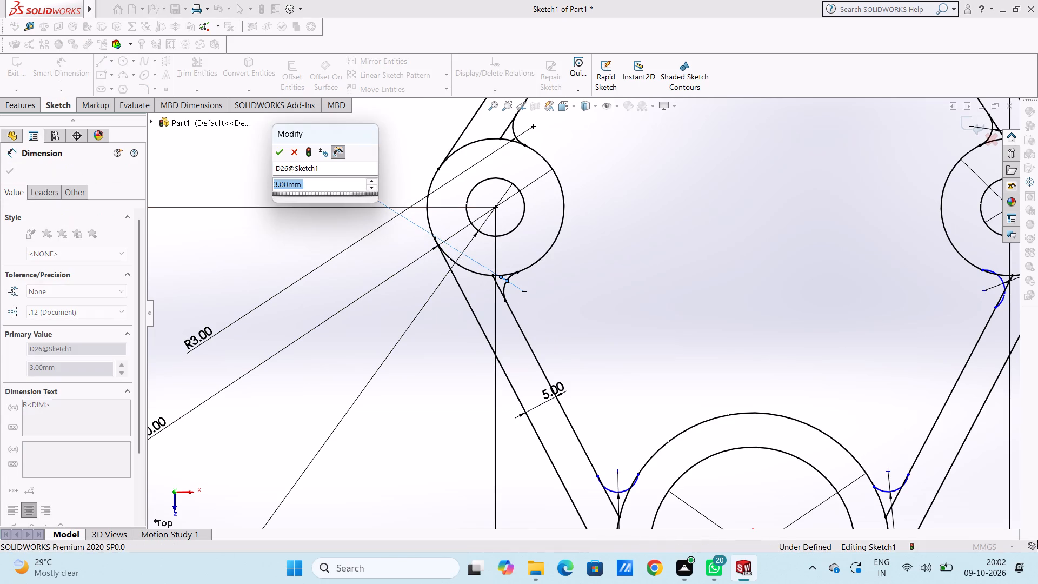
left_click(281, 150)
left_click(272, 165)
scroll(597, 386, "up", 4)
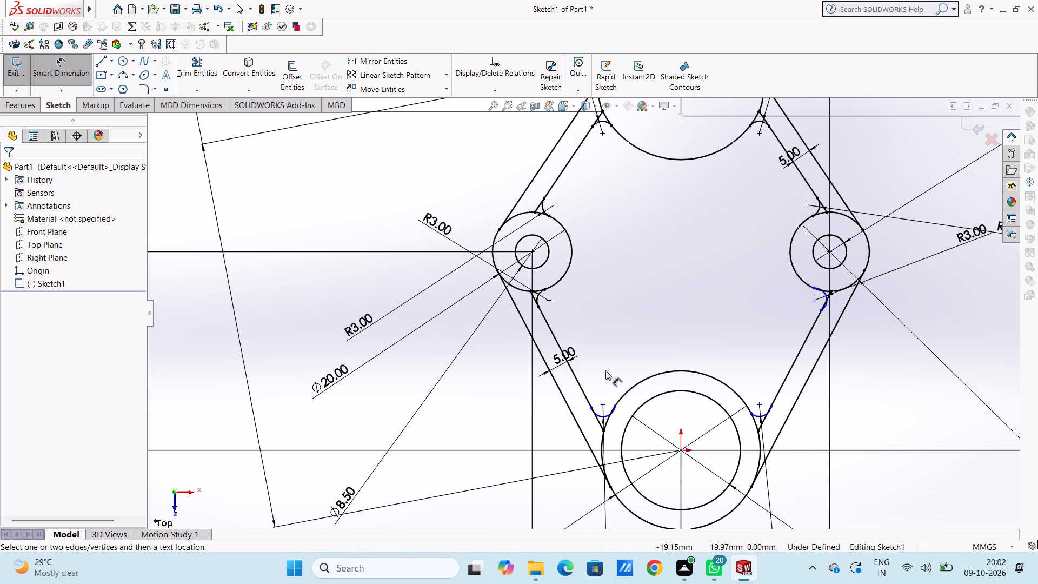
key("Escape")
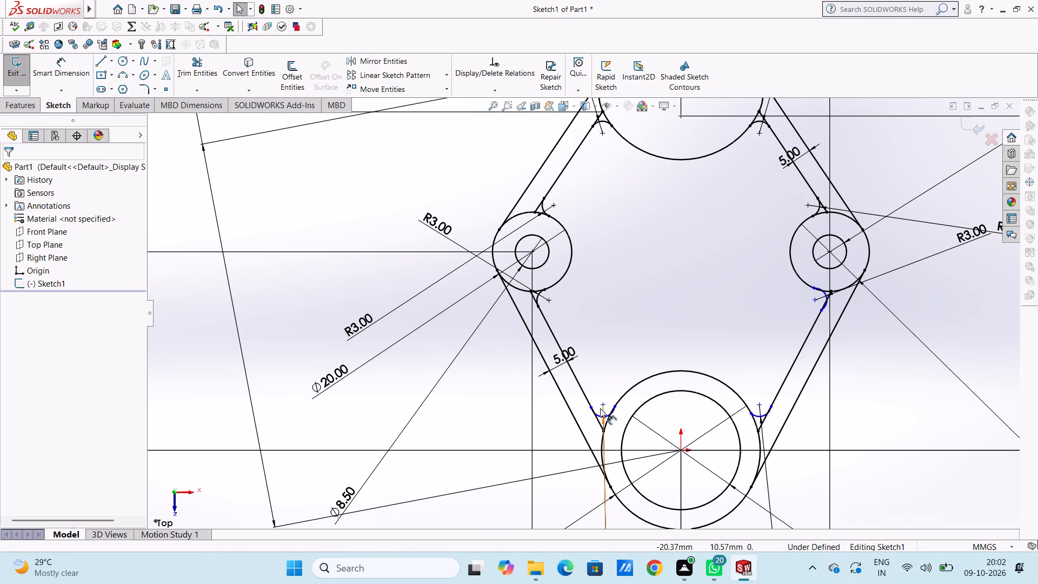
Make the corner arc at the upper left of the 40 mm circle tangent to the circle and to the lower left offset line.
scroll(606, 417, "down", 8)
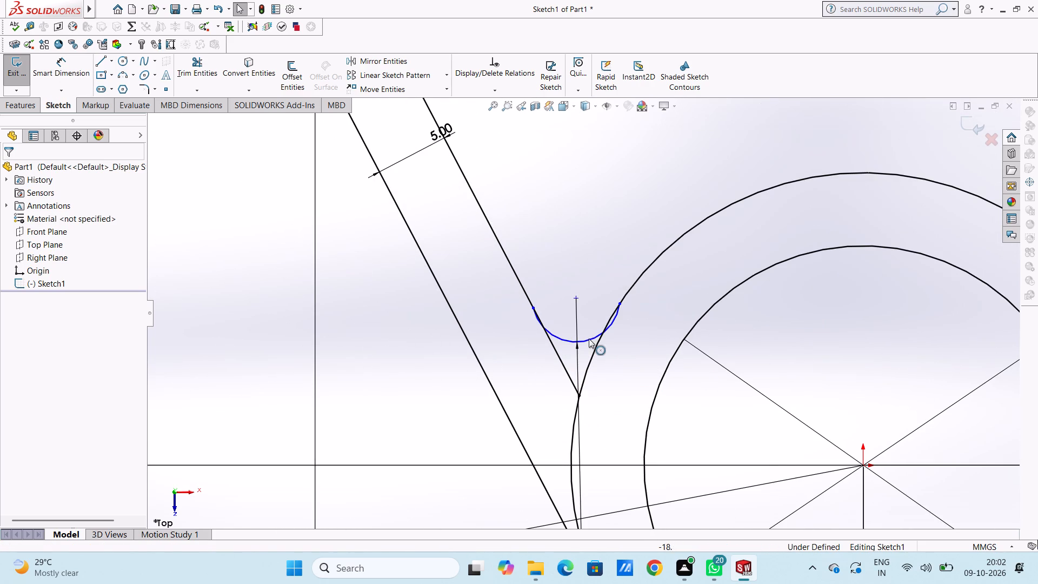
left_click(589, 339)
left_click(591, 355, "ctrl")
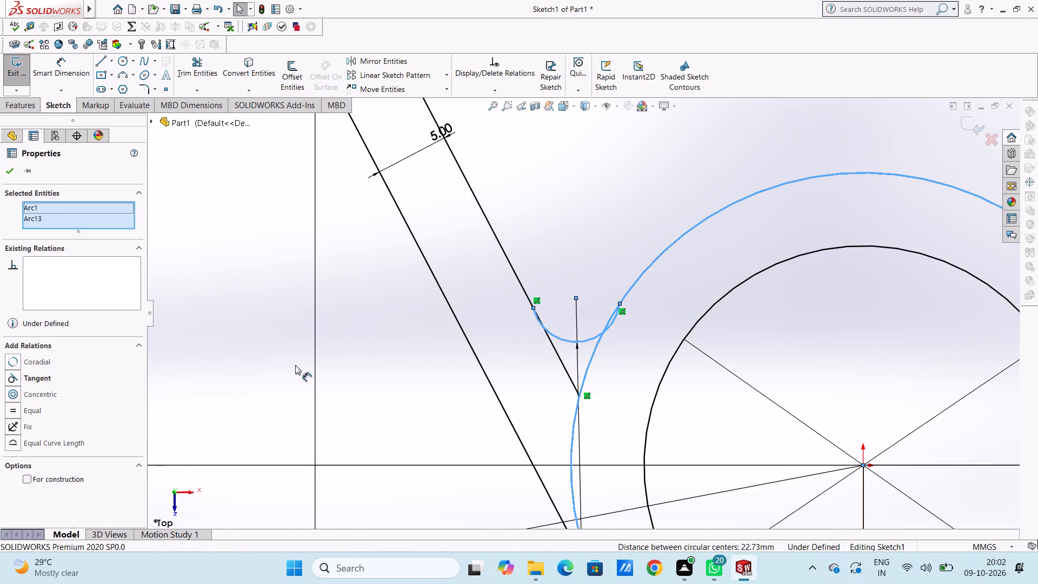
left_click(8, 380)
left_click(491, 363)
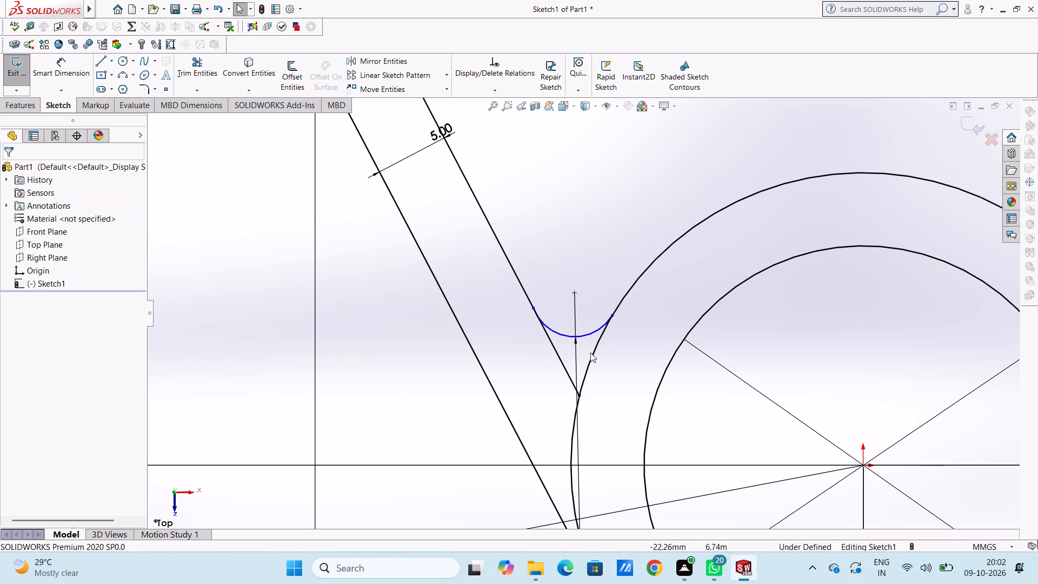
left_click(584, 336)
left_click(554, 354, "ctrl")
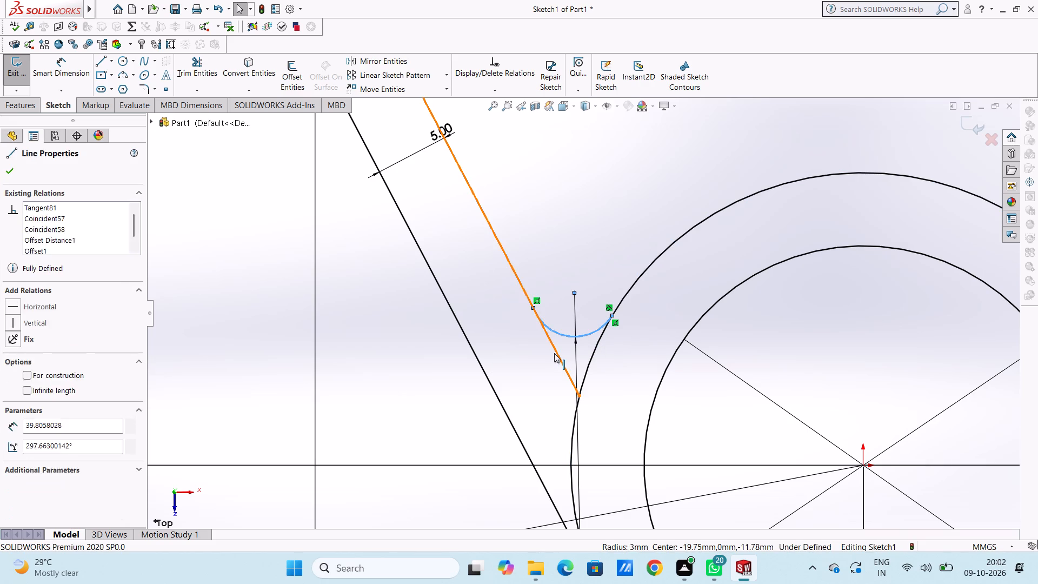
left_click(8, 364)
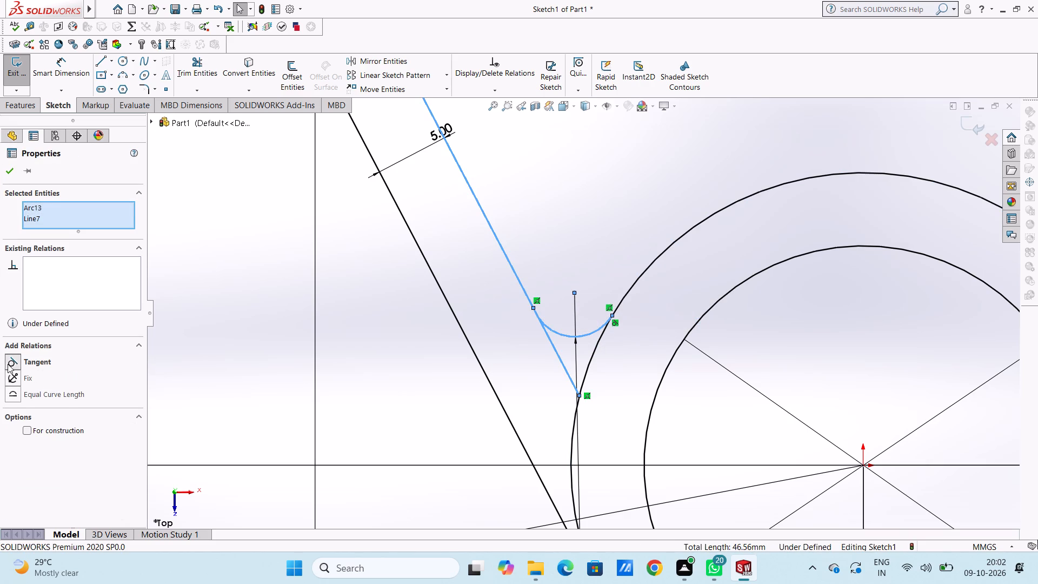
left_click(426, 384)
Make the corner arc at the upper right of the 40 mm circle tangent to the circle and to the lower right offset line.
scroll(426, 381, "up", 14)
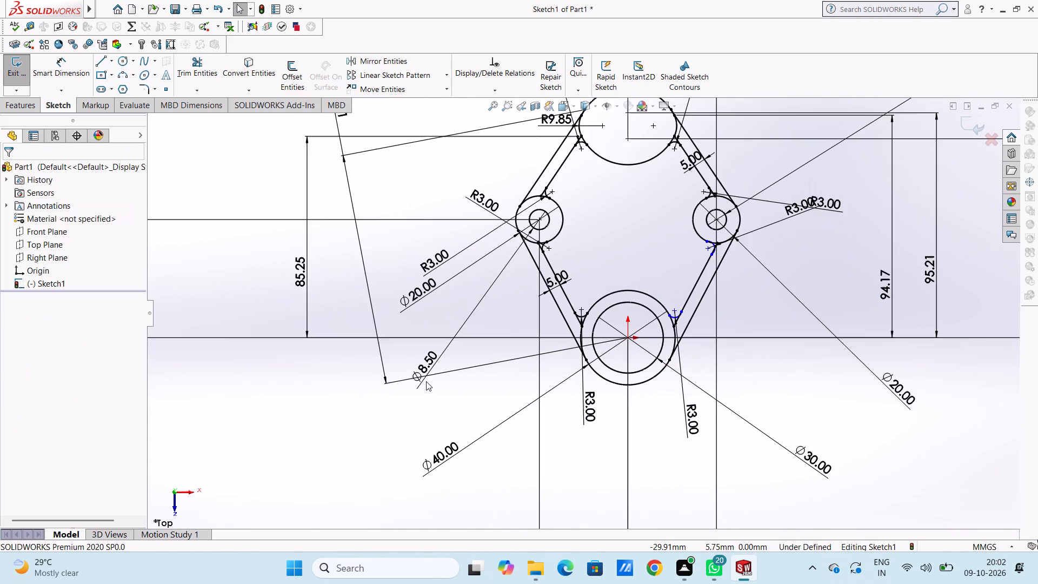
scroll(677, 321, "down", 5)
scroll(621, 329, "down", 4)
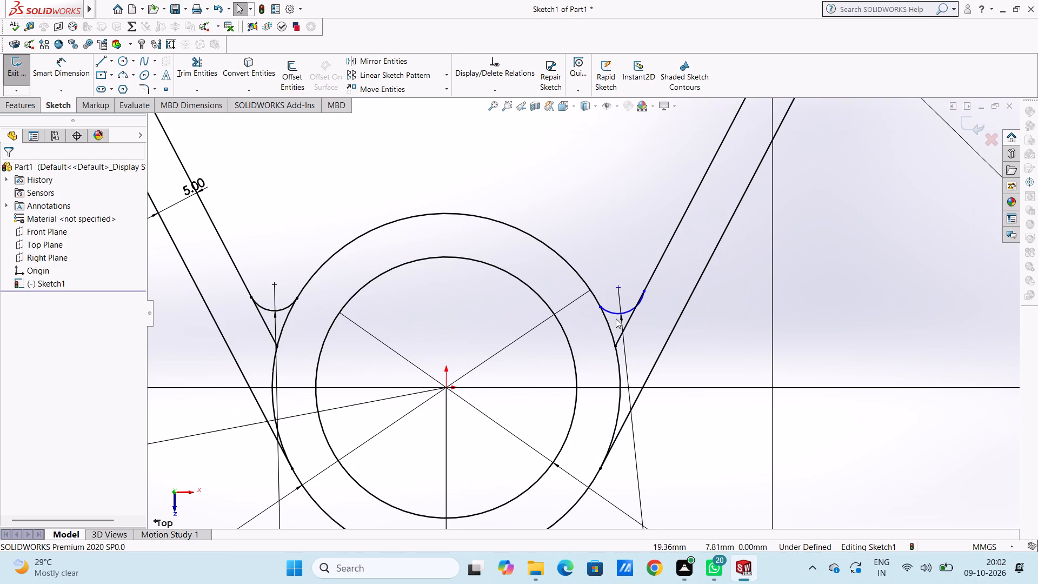
left_click(615, 313)
left_click(609, 321, "ctrl")
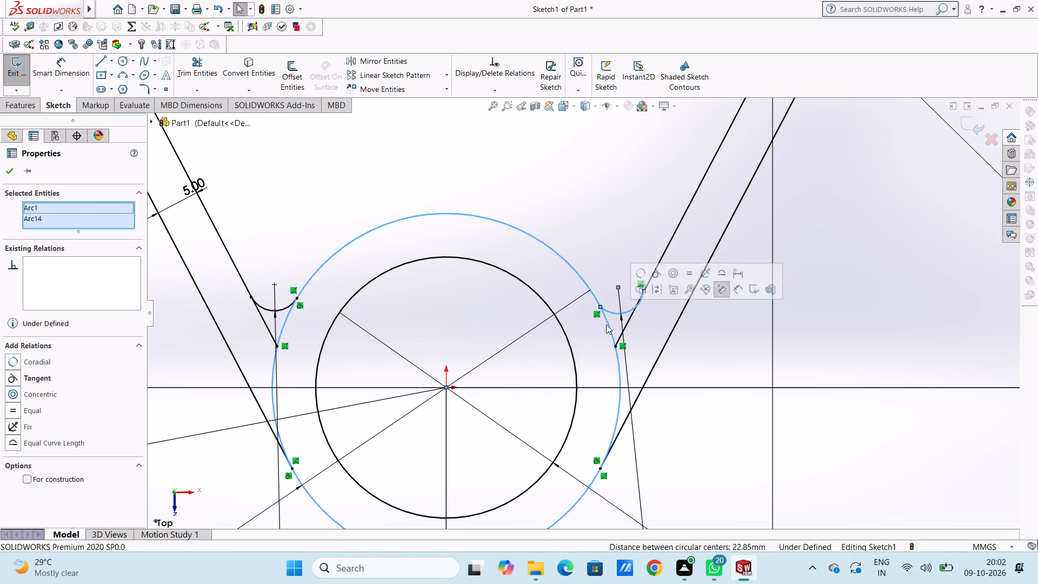
left_click(12, 376)
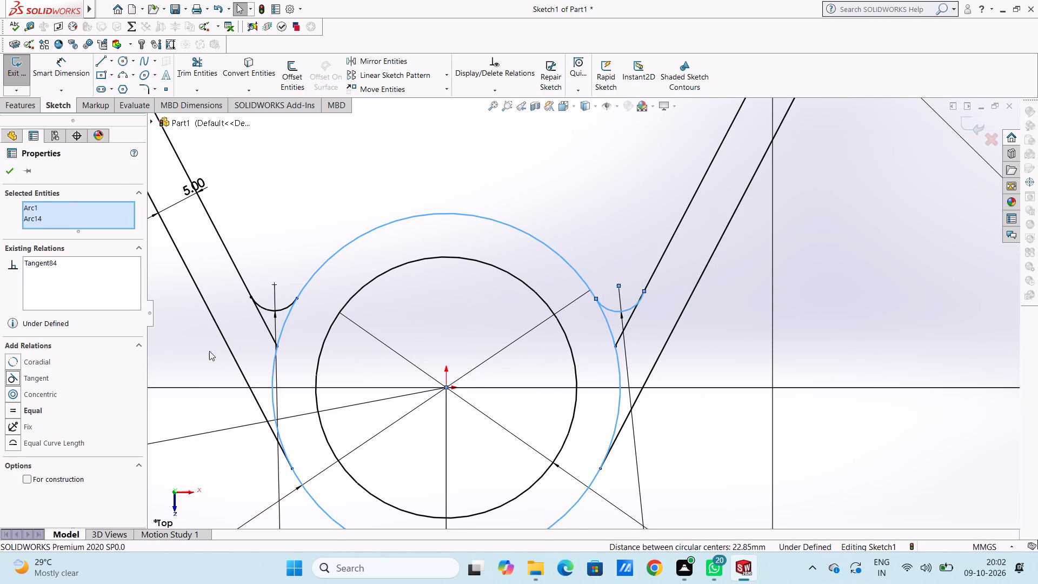
left_click(205, 352)
left_click(614, 310)
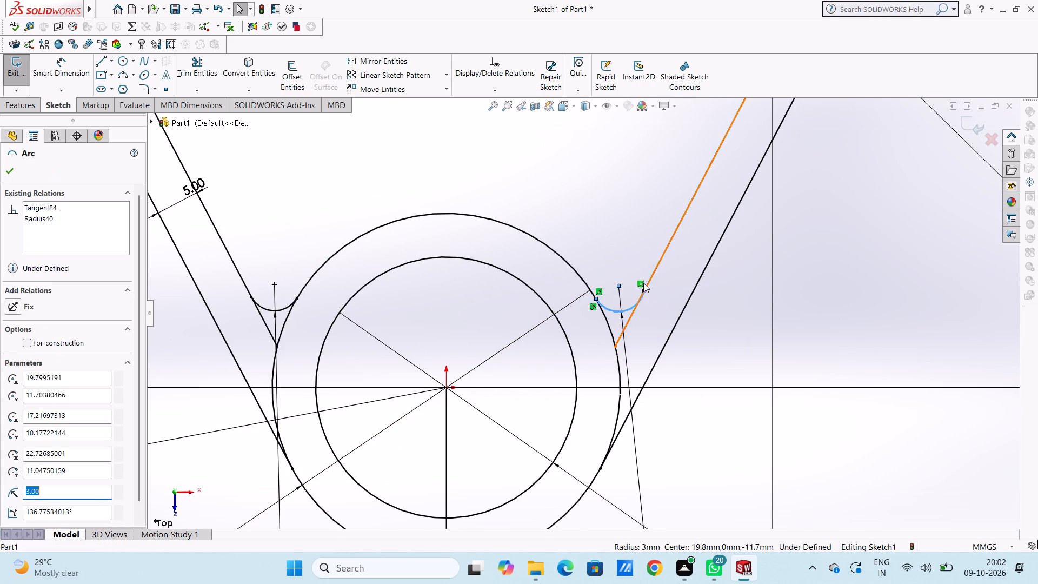
left_click(649, 281, "ctrl")
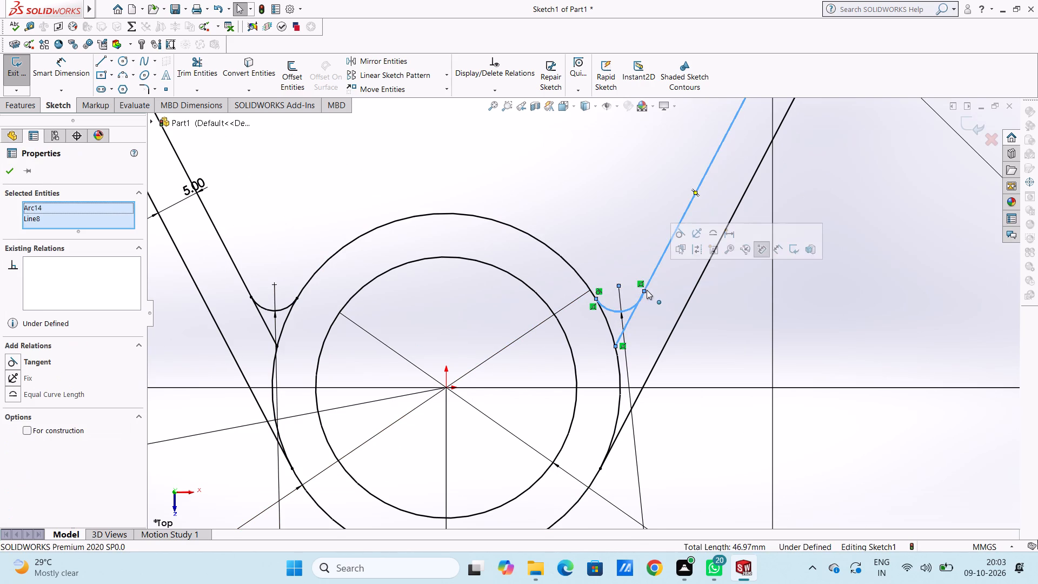
left_click(12, 361)
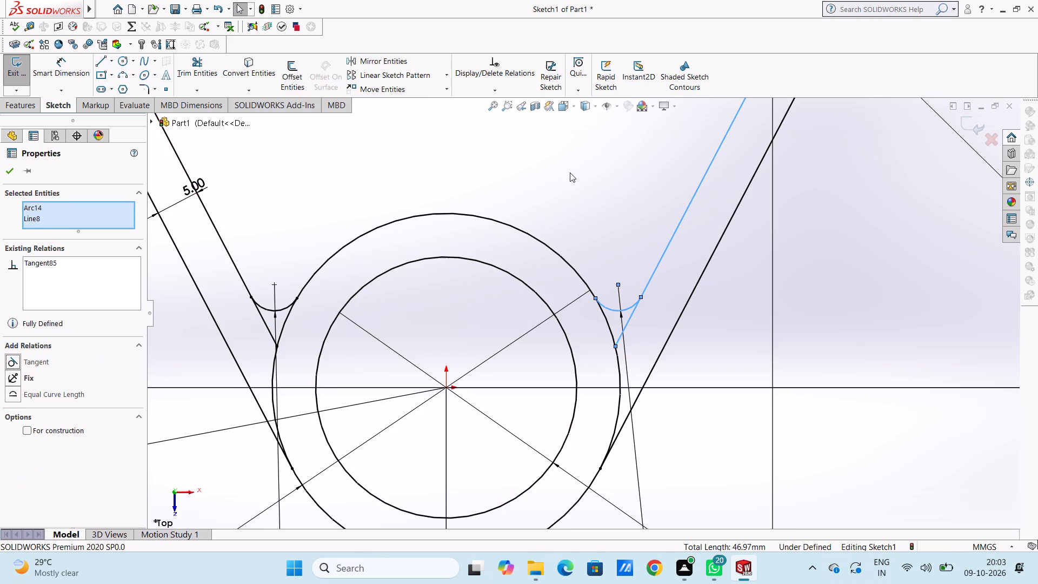
left_click(581, 181)
Make the corner arc beneath the right 20 mm circle tangent to the circle and to the lower right offset line.
scroll(580, 181, "up", 10)
scroll(580, 193, "down", 5)
scroll(624, 247, "down", 6)
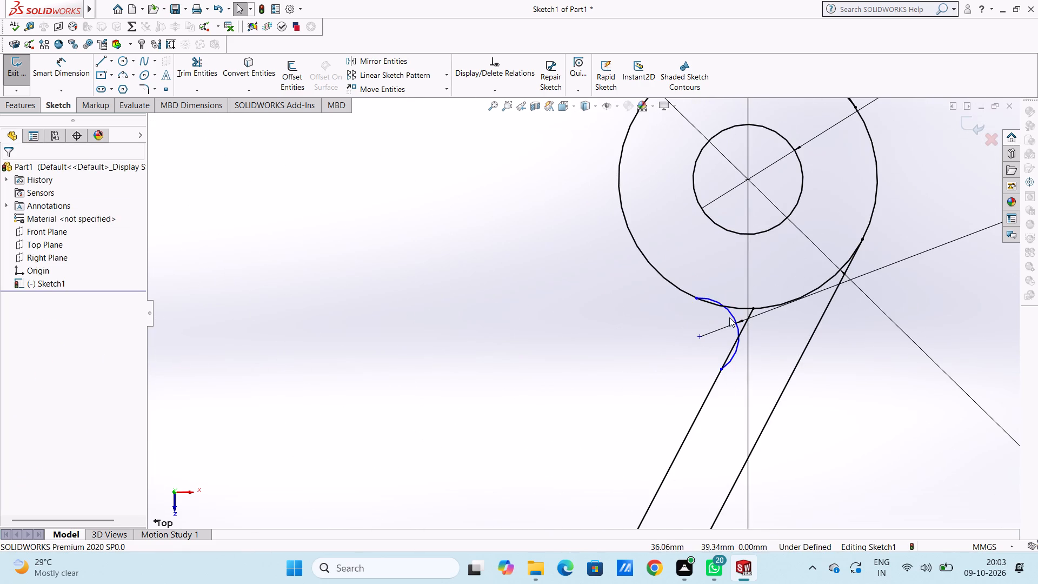
left_click(729, 317)
left_click(733, 315)
left_click(681, 292, "ctrl")
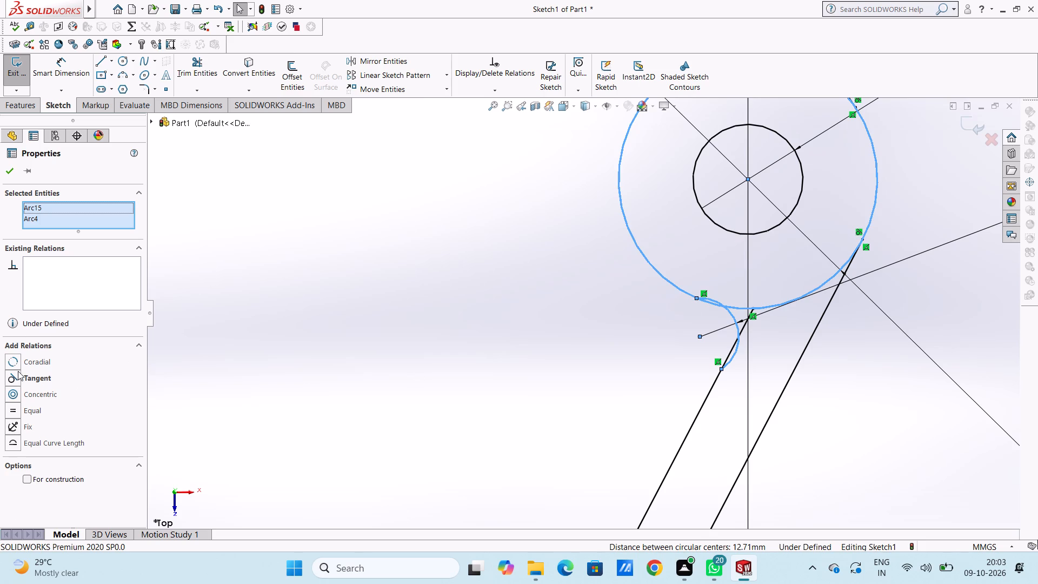
left_click(11, 379)
left_click(406, 381)
scroll(734, 409, "down", 4)
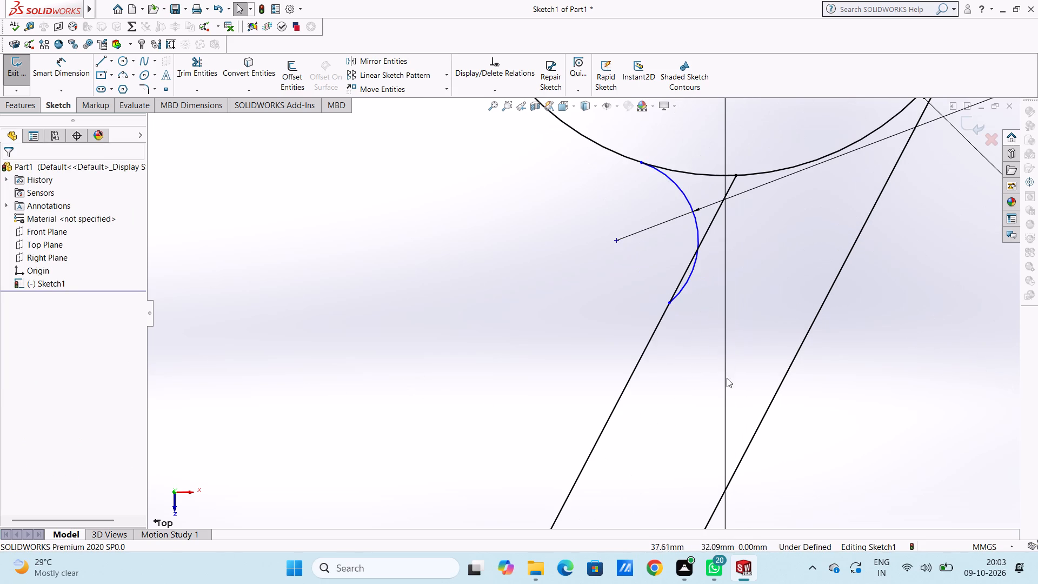
left_click(690, 279)
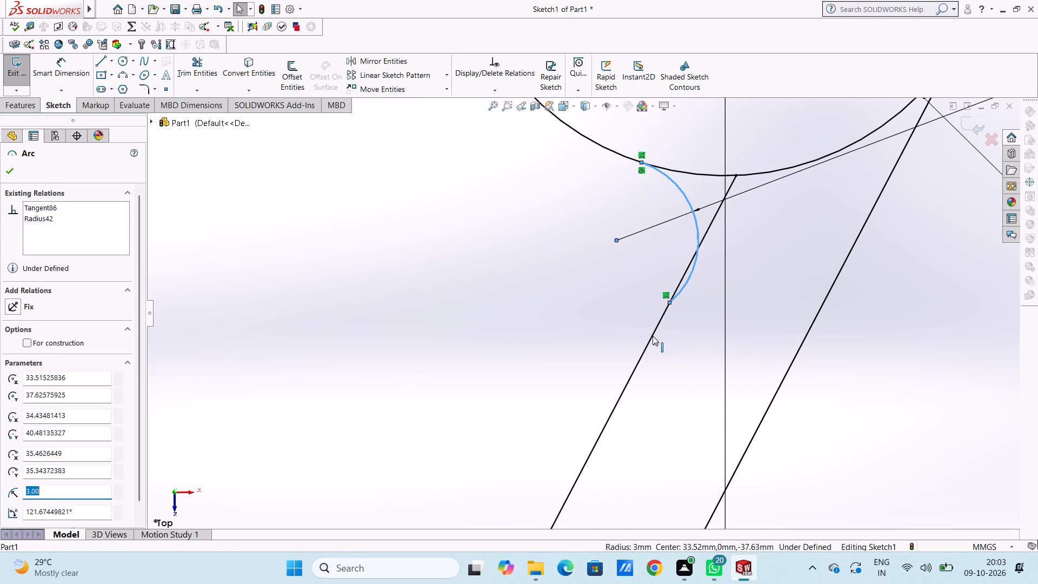
left_click(652, 335, "ctrl")
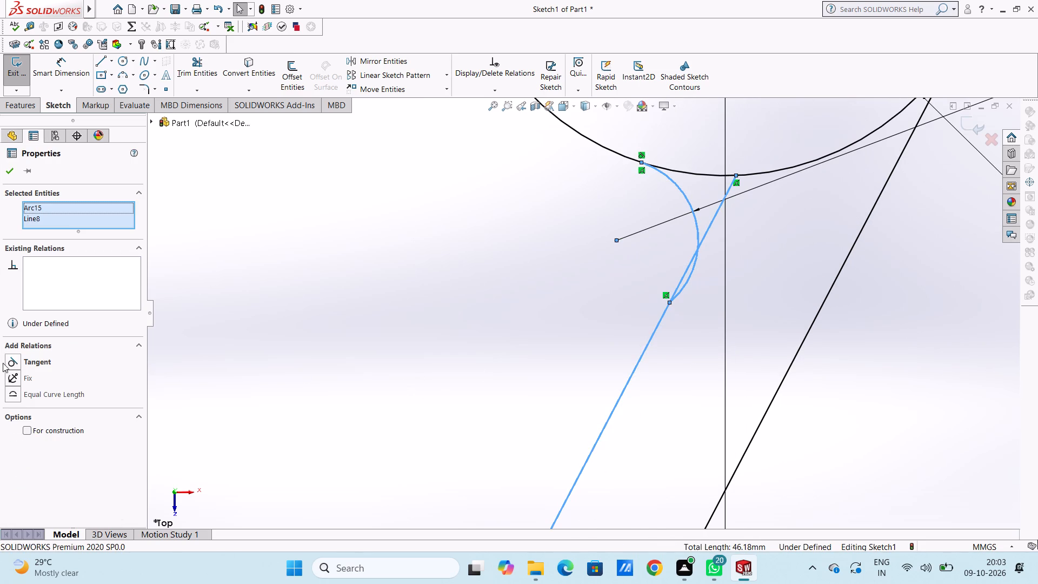
left_click(13, 361)
left_click(472, 361)
Trim the offset line ends extending past the 3 mm corner arcs above and beneath the left 20 mm circle.
scroll(472, 361, "up", 5)
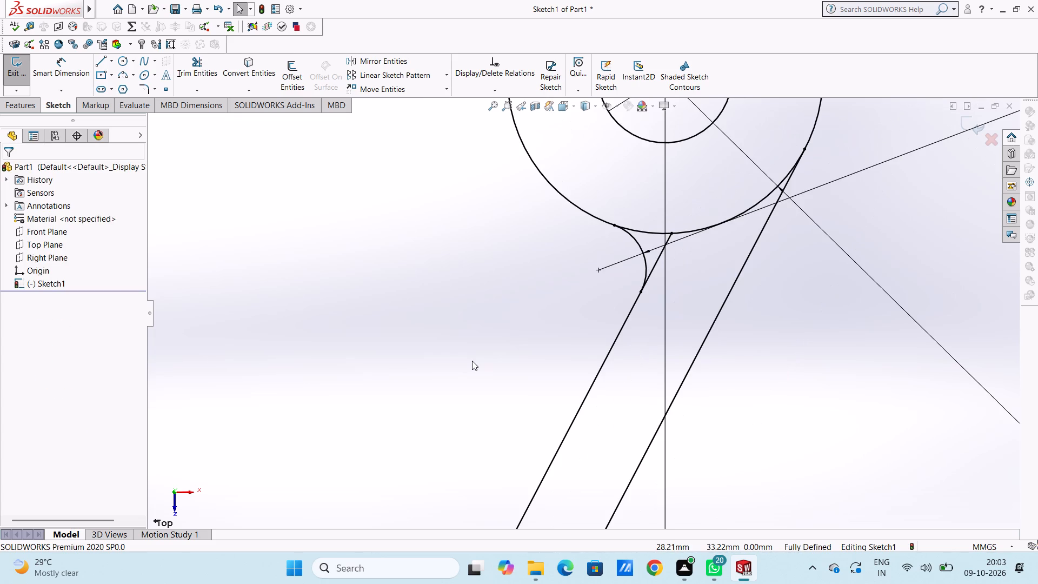
scroll(472, 361, "up", 12)
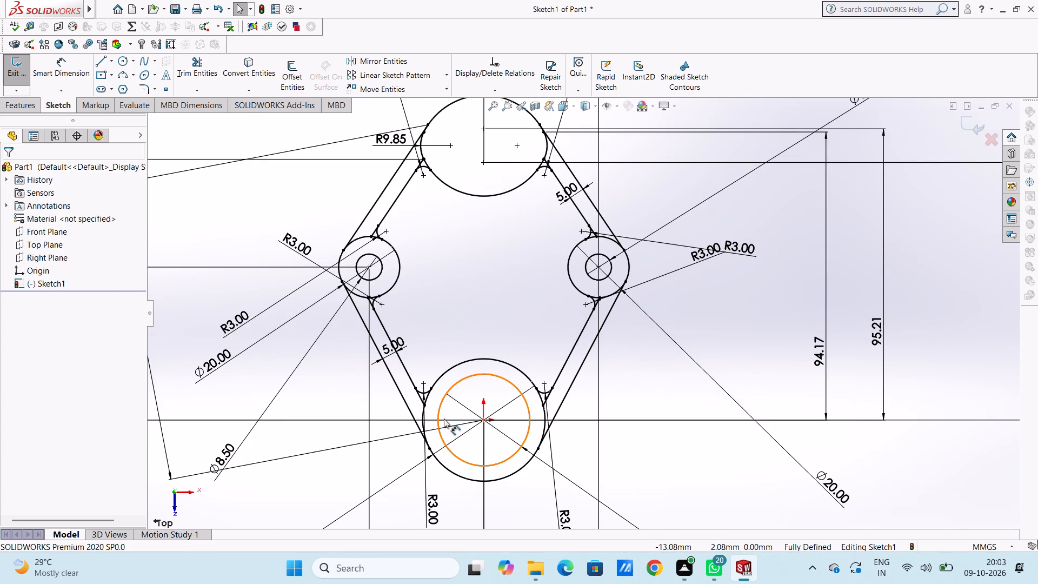
left_click(208, 68)
scroll(438, 271, "down", 4)
left_click(355, 214)
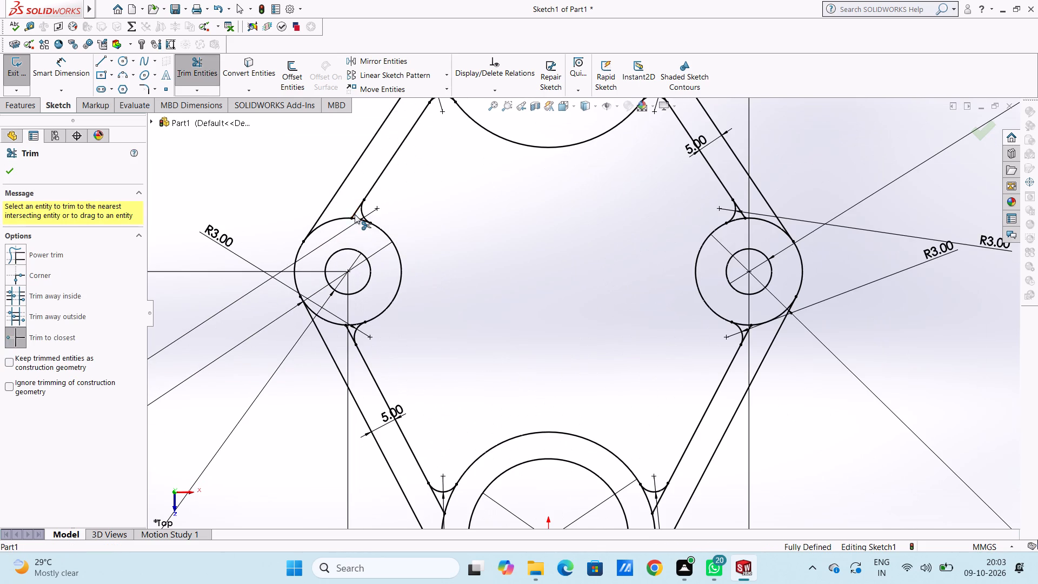
left_click(348, 333)
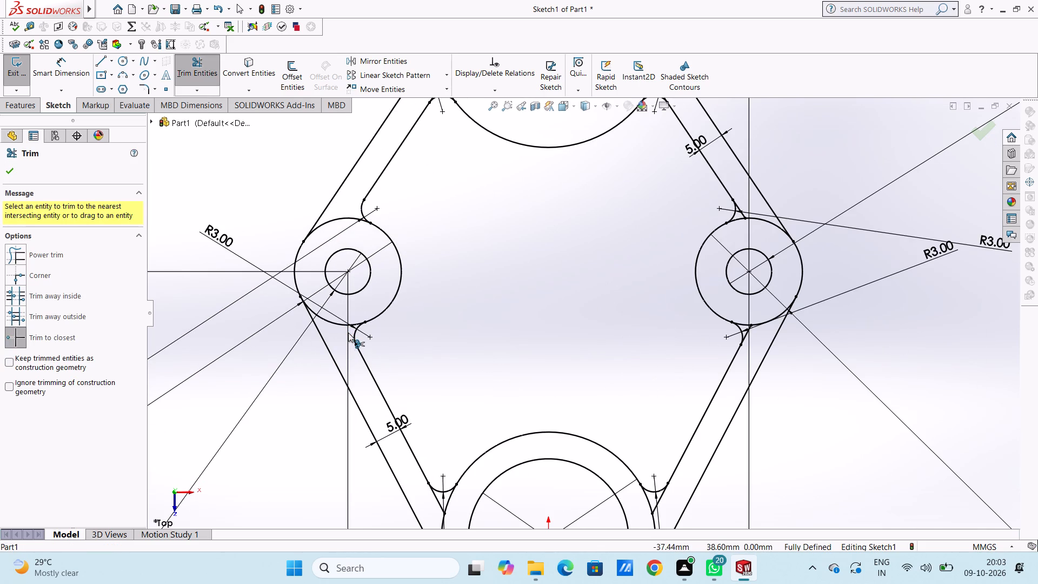
Trim both upper offset line ends extending past the 3 mm corner arcs at the top profile.
scroll(348, 333, "up", 4)
scroll(602, 268, "up", 2)
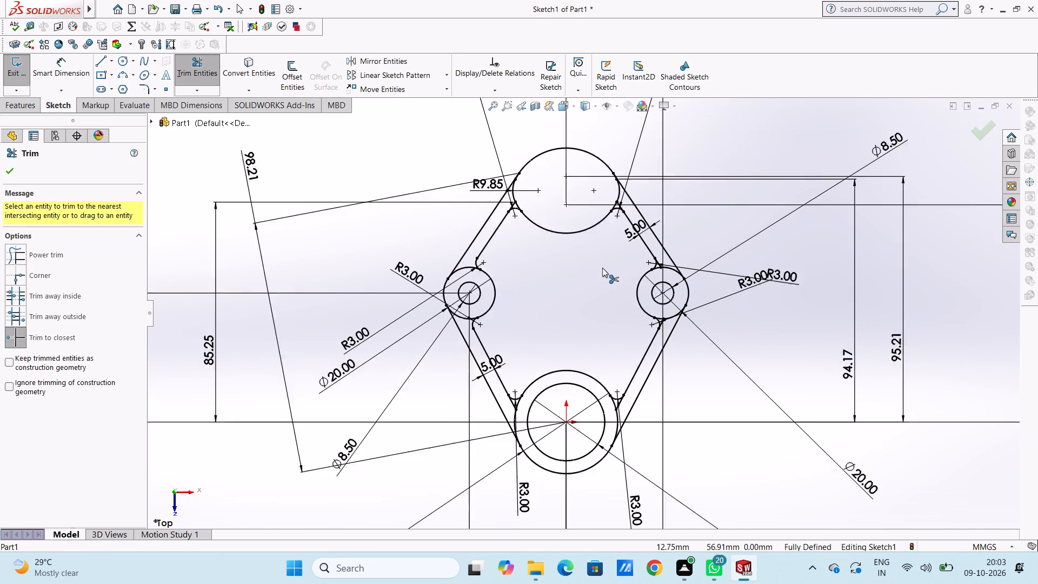
scroll(573, 241, "down", 4)
scroll(502, 254, "down", 4)
left_click(470, 206)
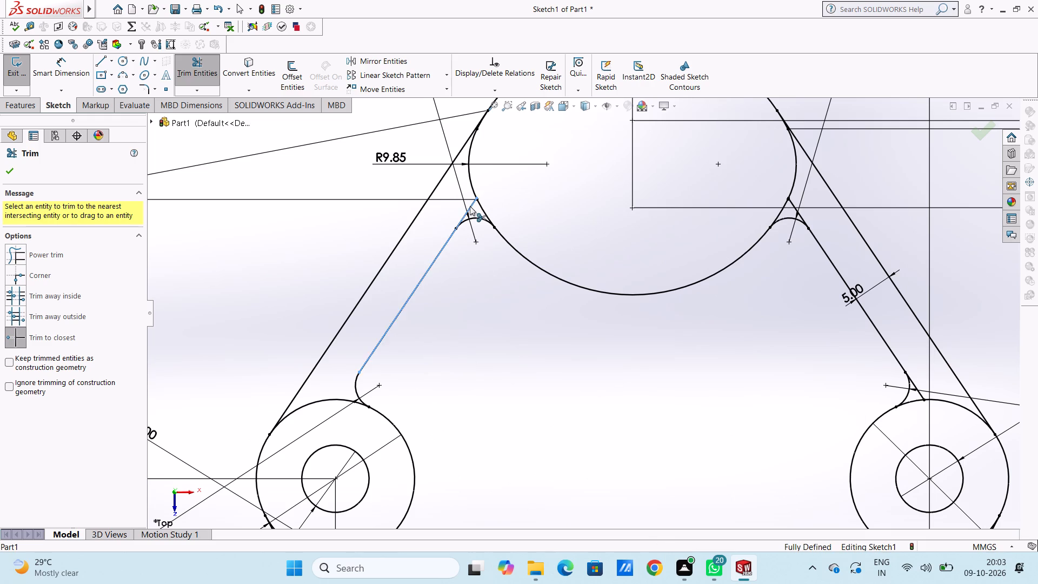
left_click(795, 211)
Trim the offset line ends extending past the 3 mm corner arcs above and beneath the right 20 mm circle.
scroll(805, 251, "up", 4)
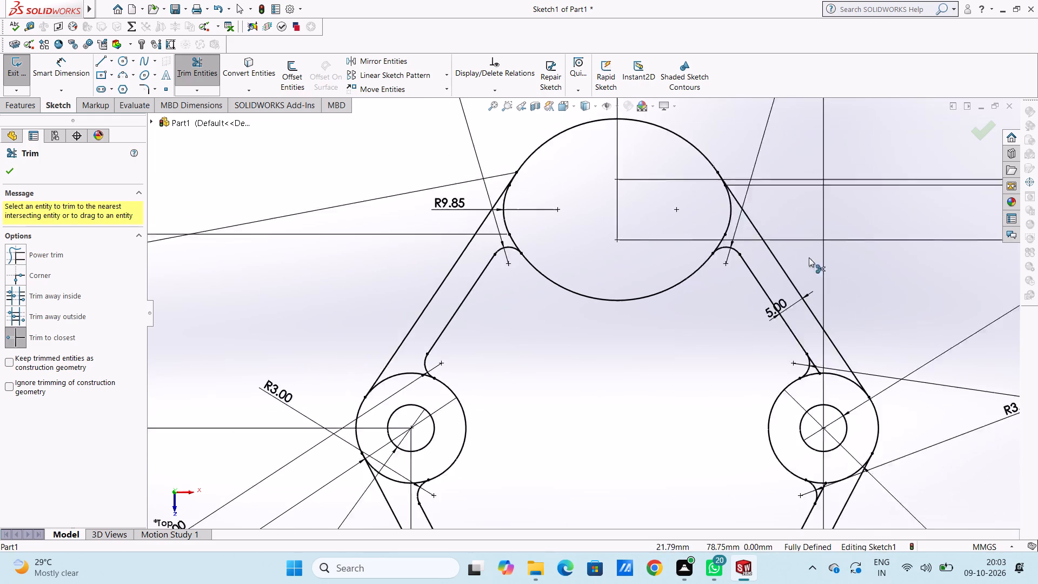
scroll(782, 414, "down", 4)
left_click(721, 272)
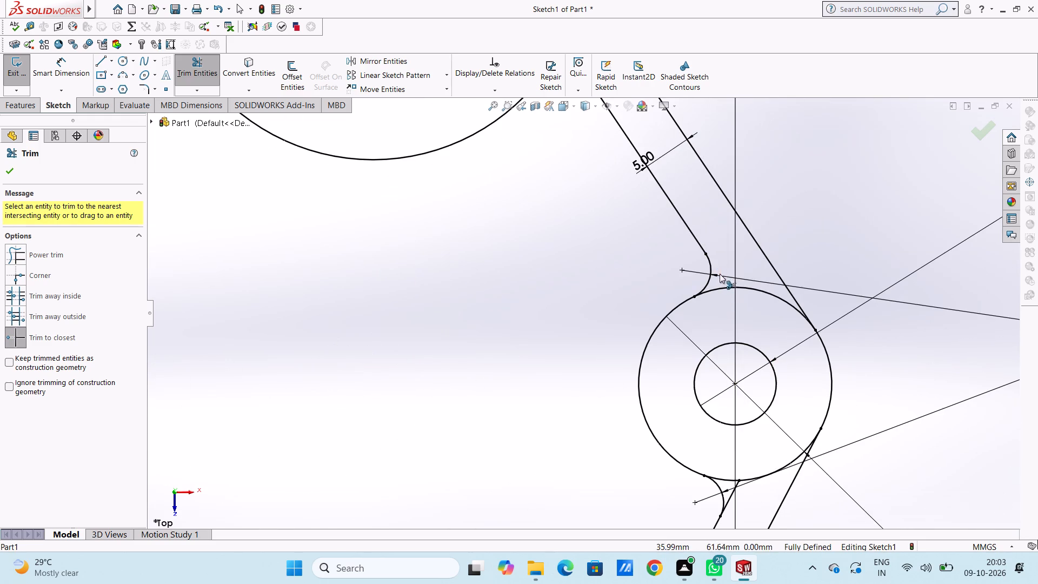
scroll(715, 333, "up", 5)
scroll(705, 348, "down", 4)
left_click(627, 401)
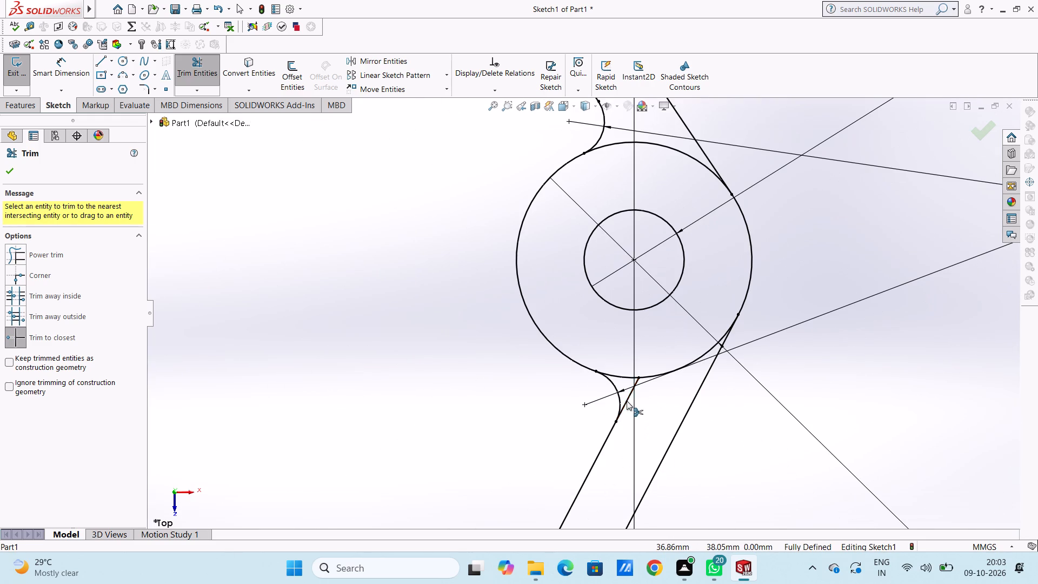
Trim both lower offset line ends extending past the 3 mm corner arcs at the 40 mm circle.
scroll(627, 401, "up", 12)
scroll(411, 471, "down", 4)
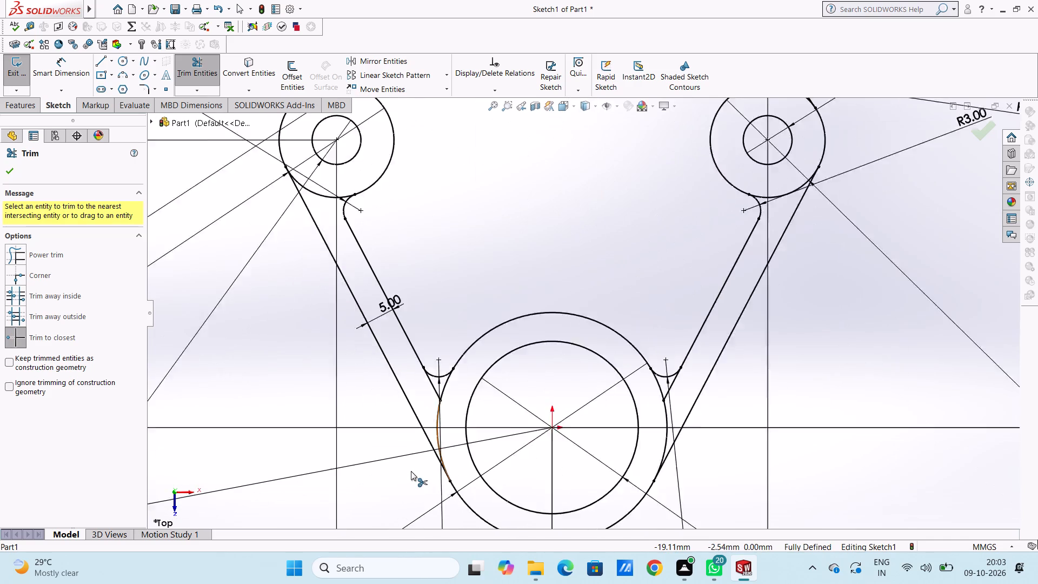
left_click(447, 361)
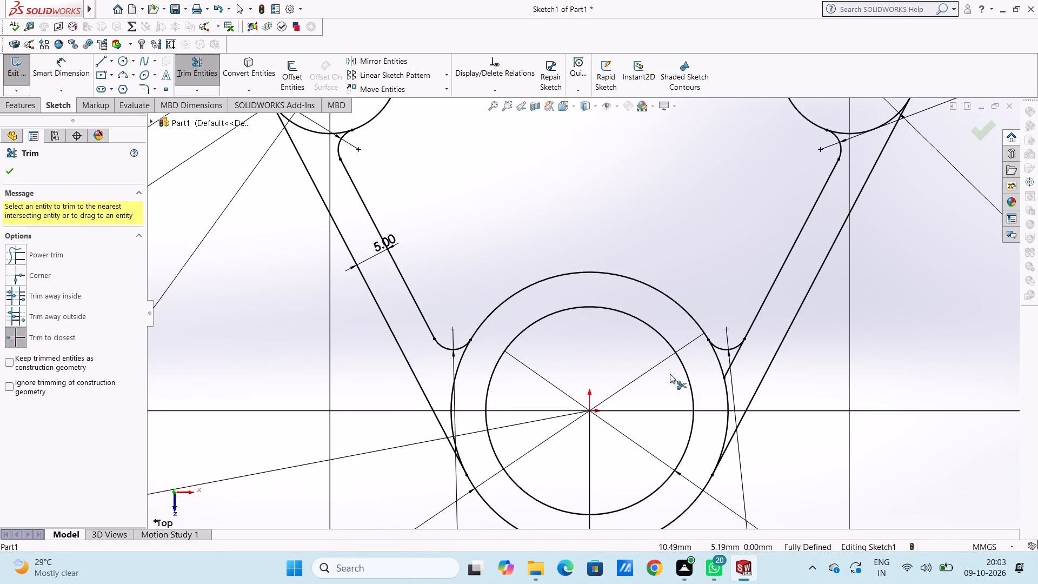
left_click(733, 360)
scroll(733, 360, "up", 10)
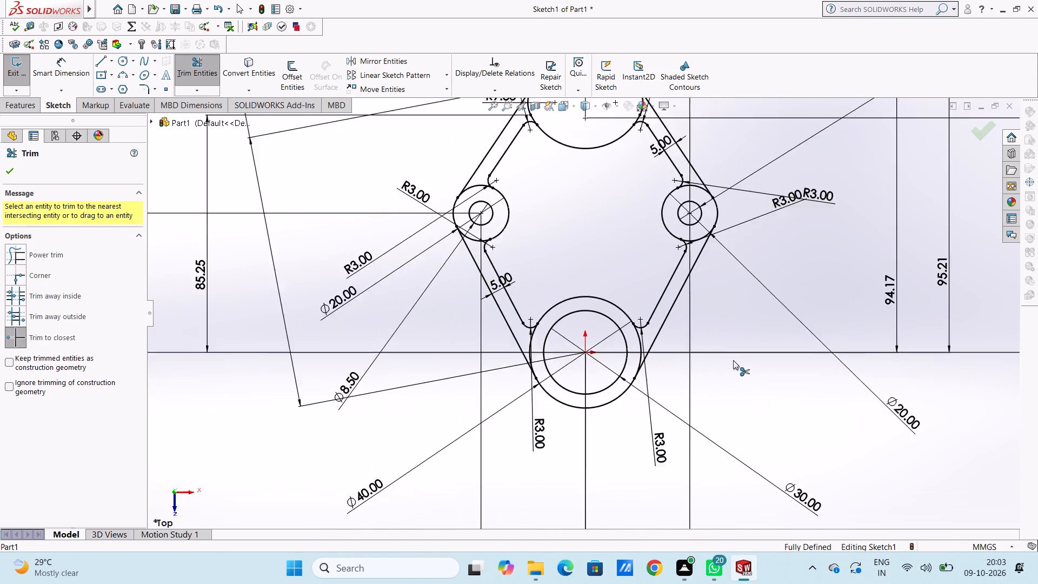
scroll(733, 360, "up", 1)
scroll(632, 256, "down", 1)
scroll(586, 276, "up", 2)
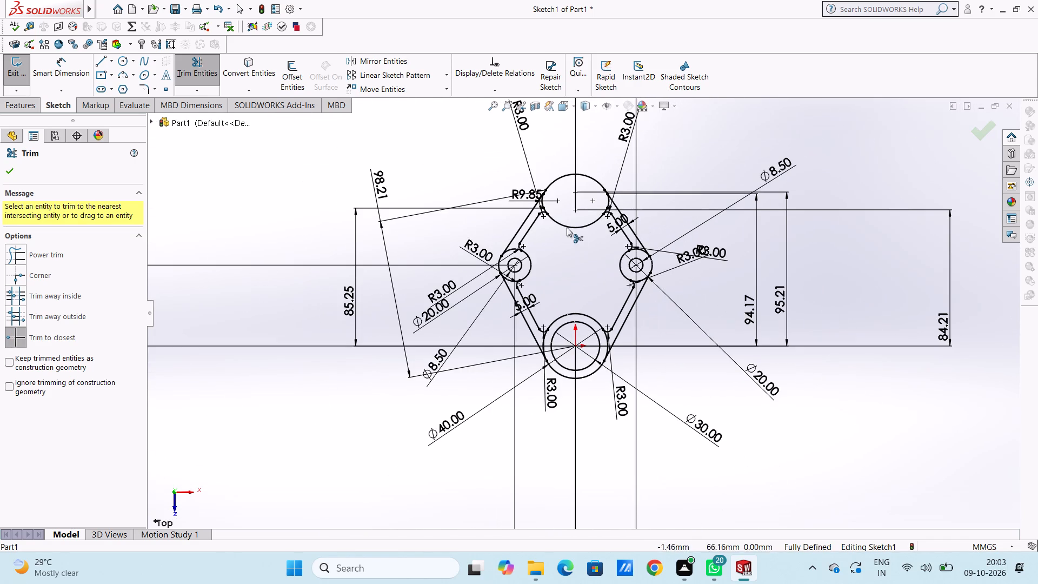
scroll(564, 237, "down", 2)
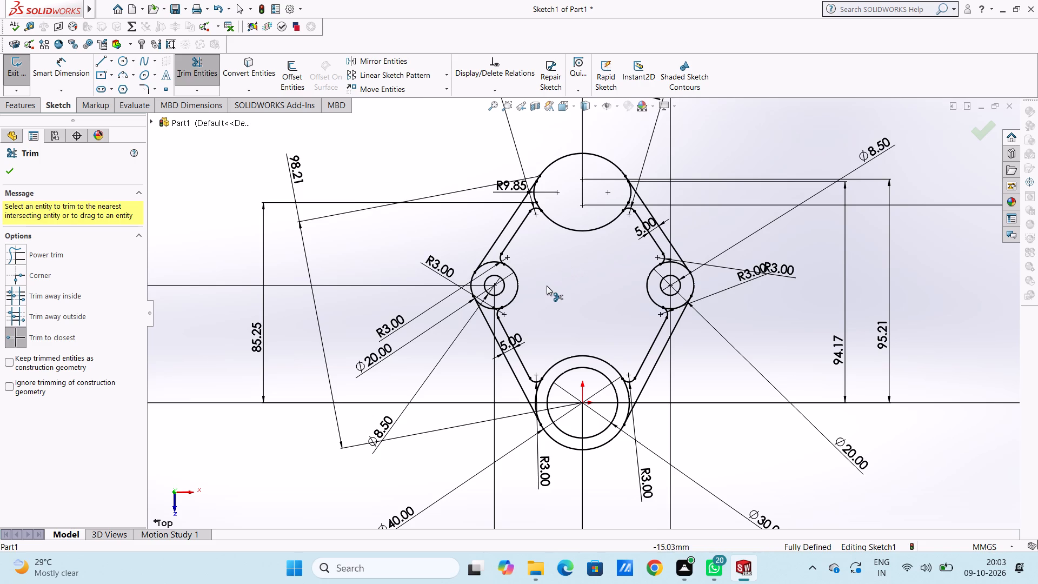
left_click_drag(12, 169, 23, 175)
Sketch a circle of about 5.7 mm radius inside the top profile, centred on the vertical axis midway between the side arc centres.
scroll(357, 221, "up", 2)
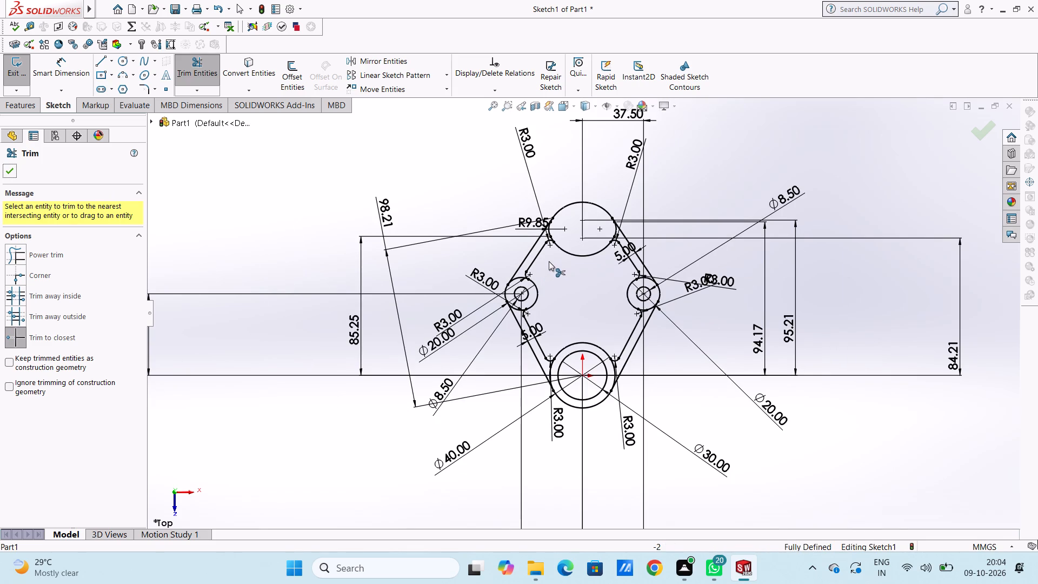
scroll(549, 261, "down", 2)
scroll(549, 221, "up", 2)
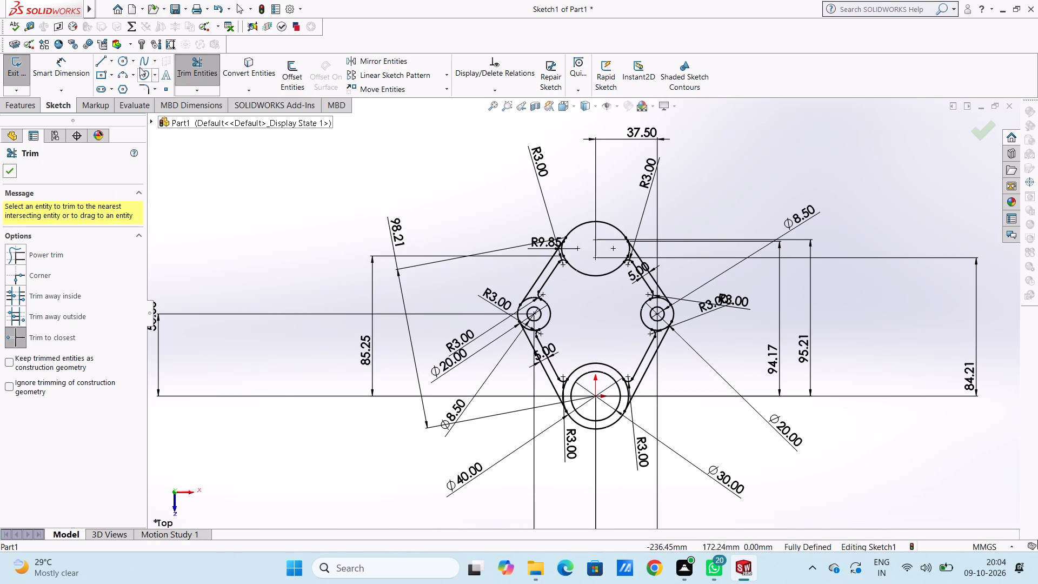
left_click(126, 64)
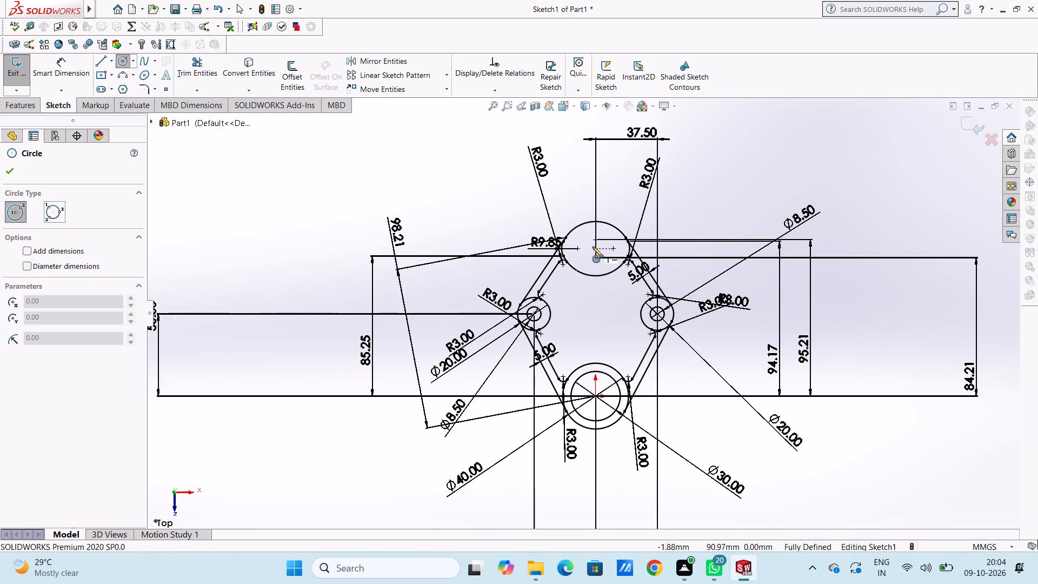
scroll(593, 247, "down", 4)
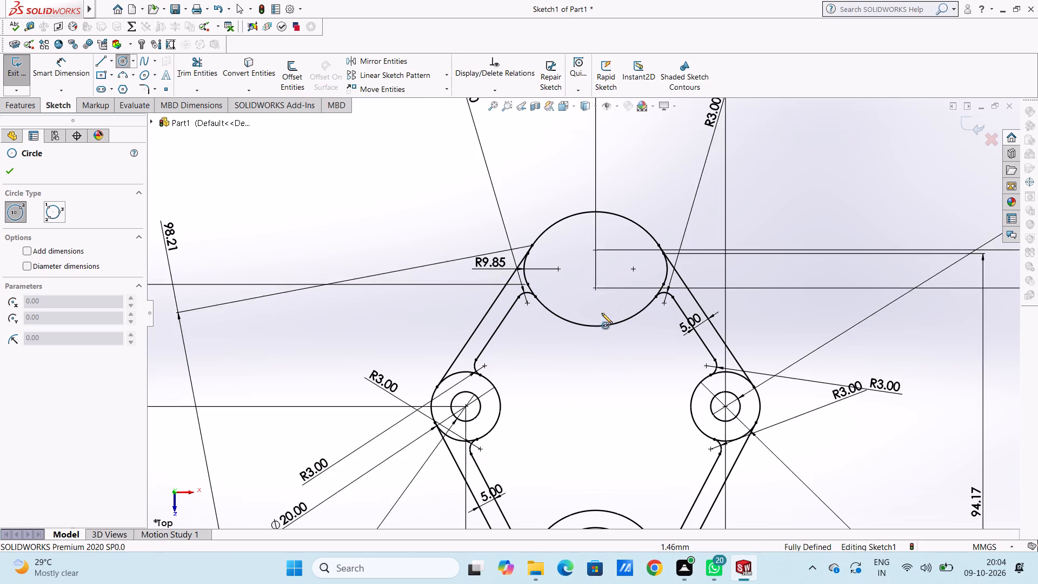
left_click(595, 268)
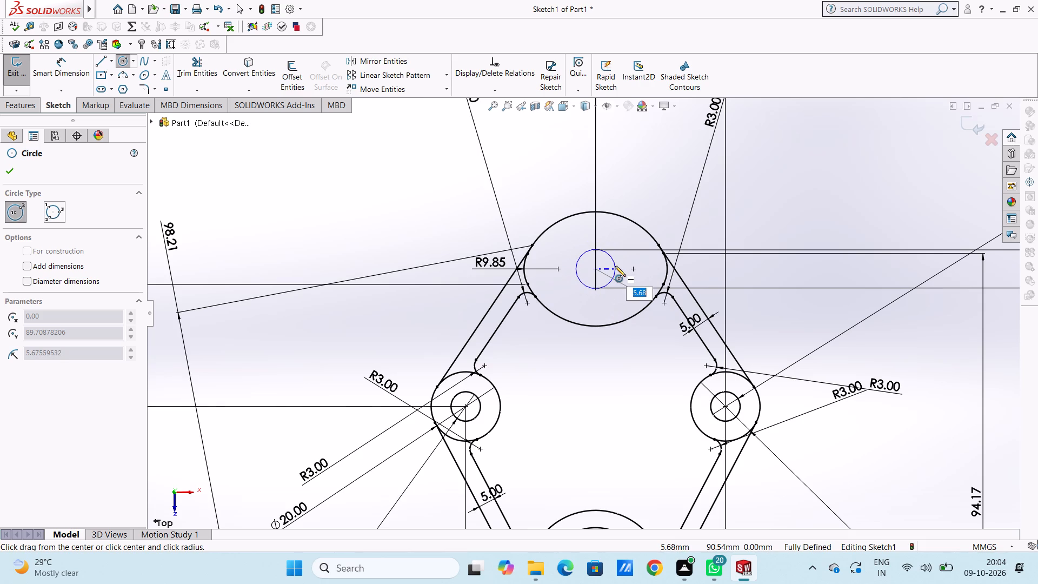
left_click(615, 266)
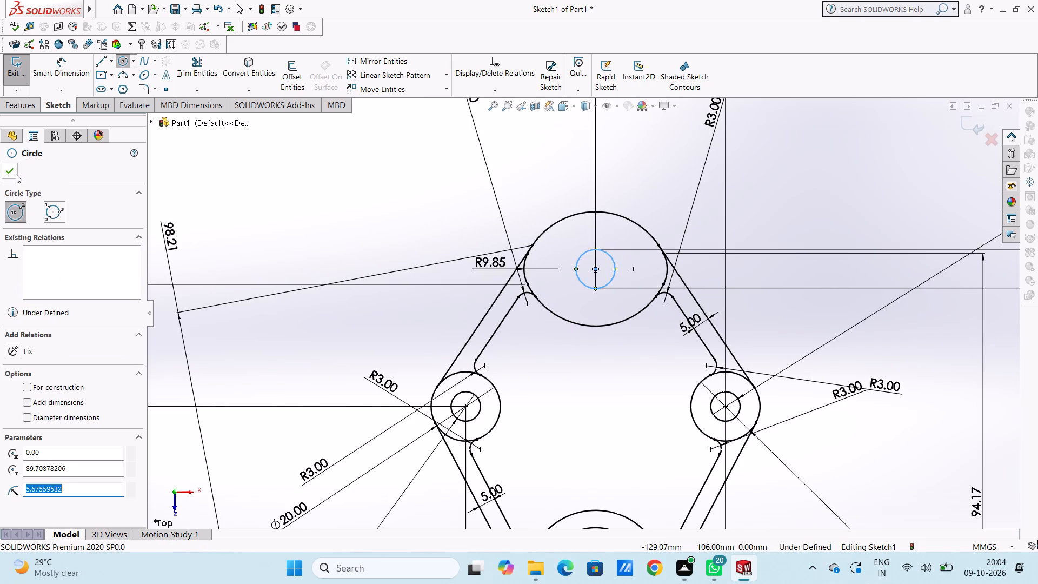
left_click(15, 170)
Dimension the diameter of the small circle inside the top profile as 8.5 mm.
left_click(79, 71)
scroll(334, 206, "up", 3)
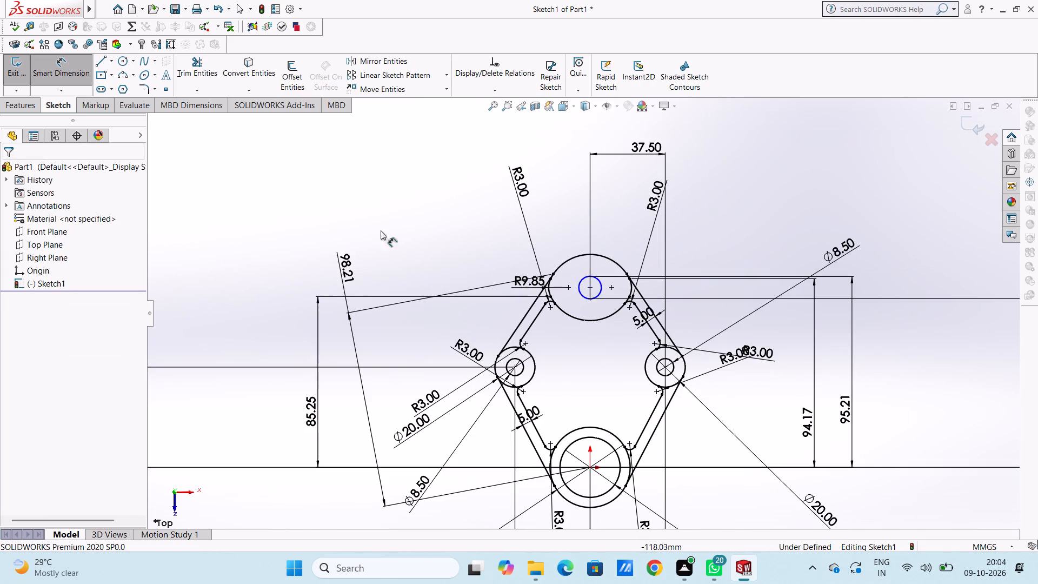
left_click(598, 282)
left_click(748, 188)
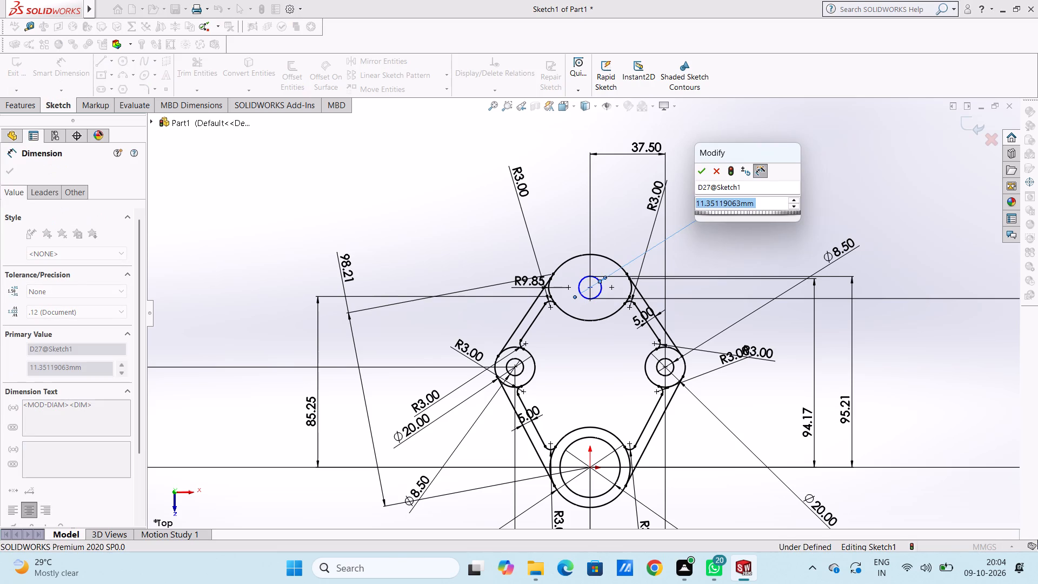
type("8.5")
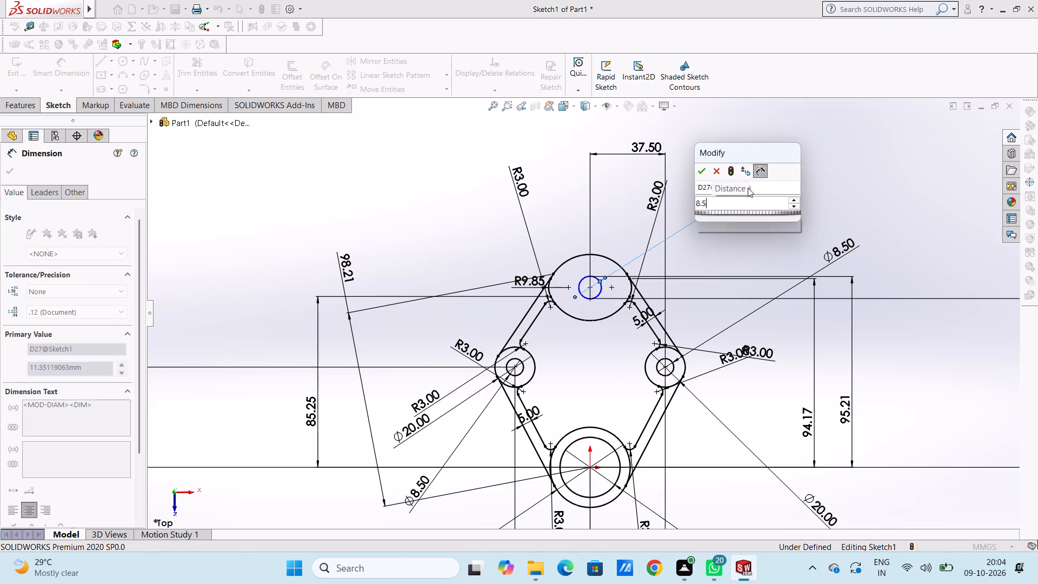
key("Return")
left_click(485, 233)
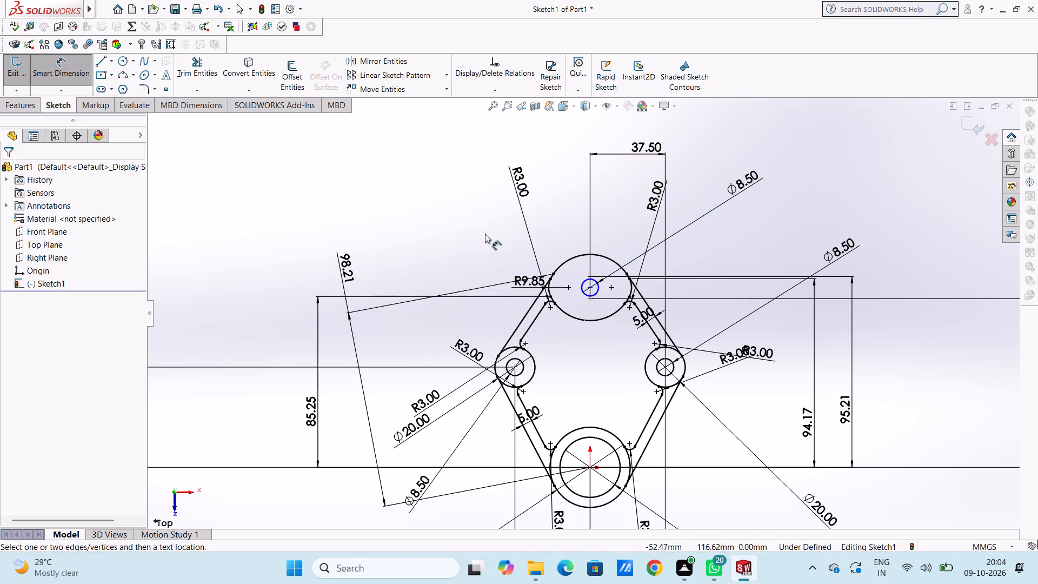
Dimension the vertical distance between the origin and the centre of the small circle in the top profile, keeping its drawn value.
scroll(598, 339, "down", 2)
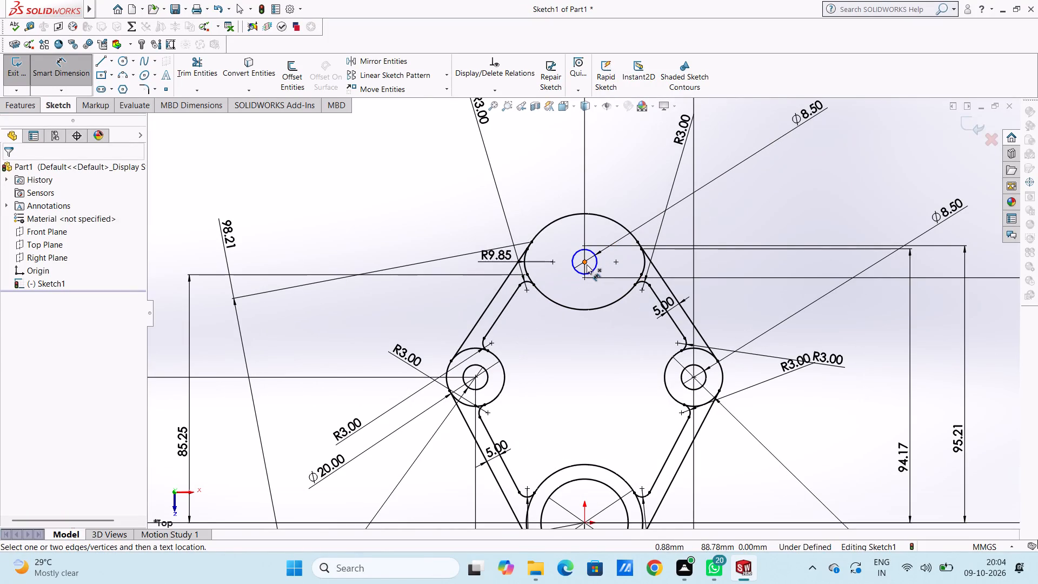
left_click(587, 264)
scroll(586, 354, "up", 3)
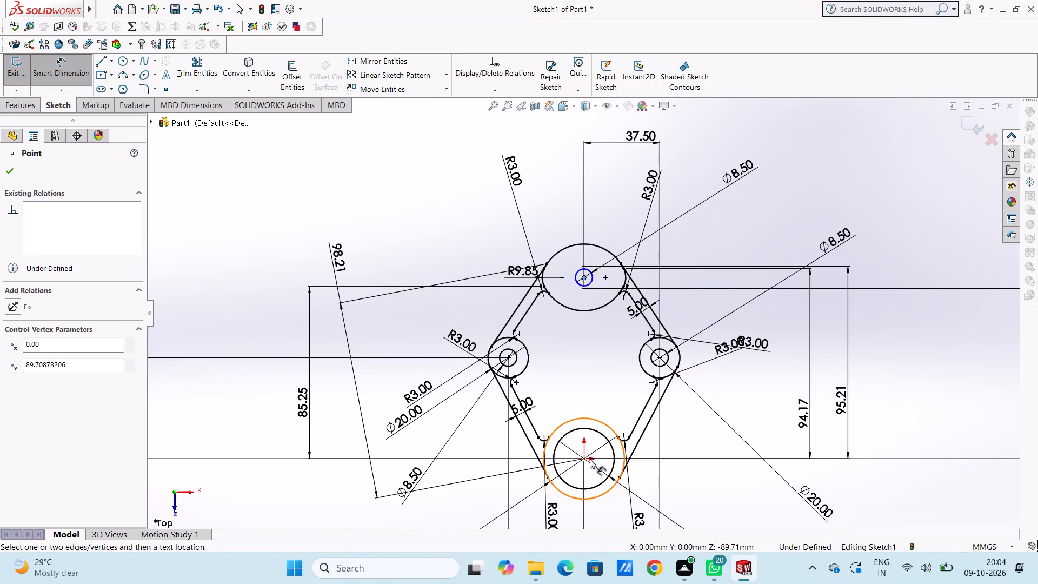
left_click(583, 457)
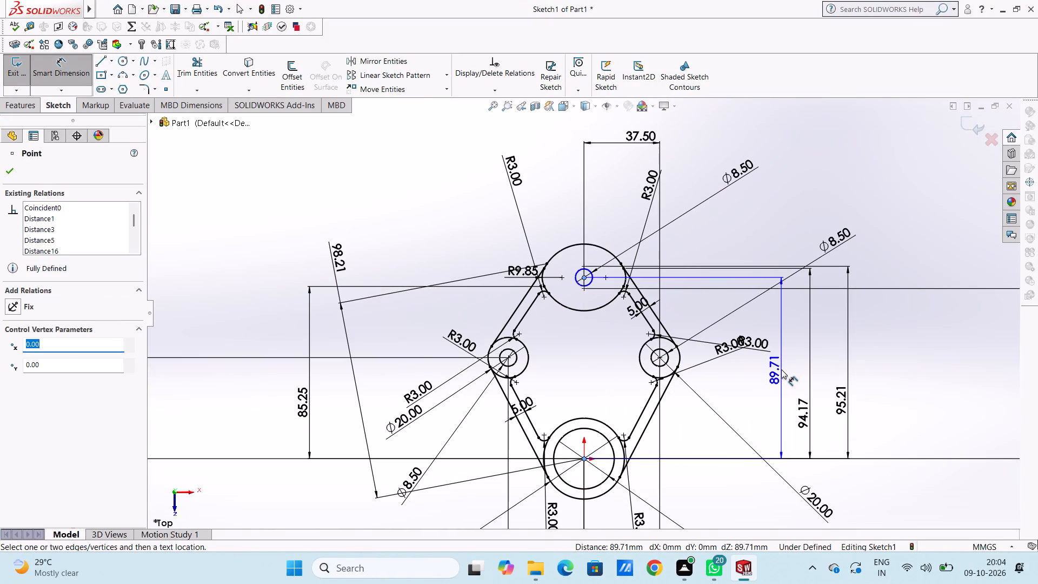
left_click(795, 367)
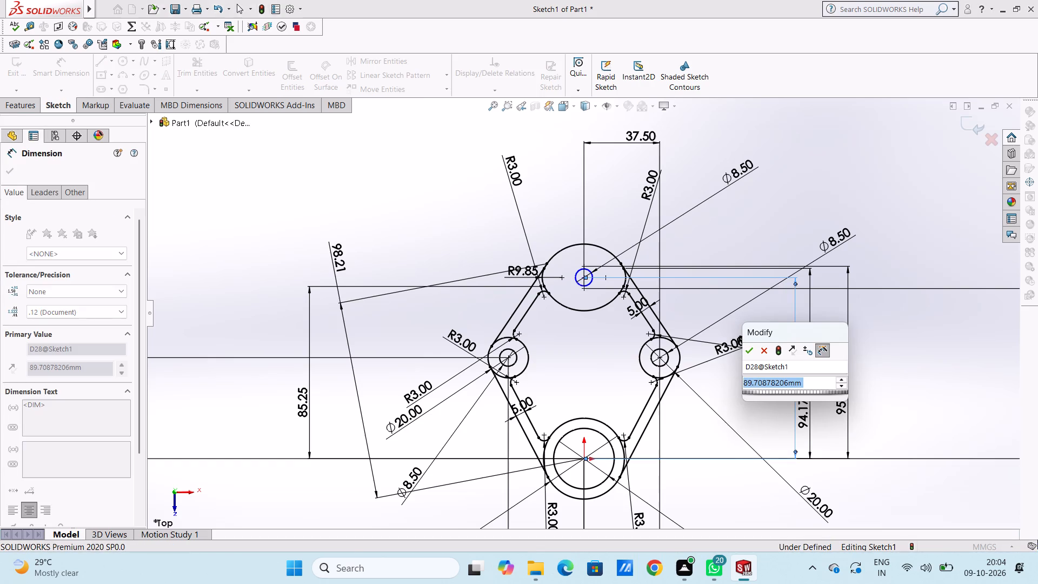
left_click(754, 356)
left_click(718, 318)
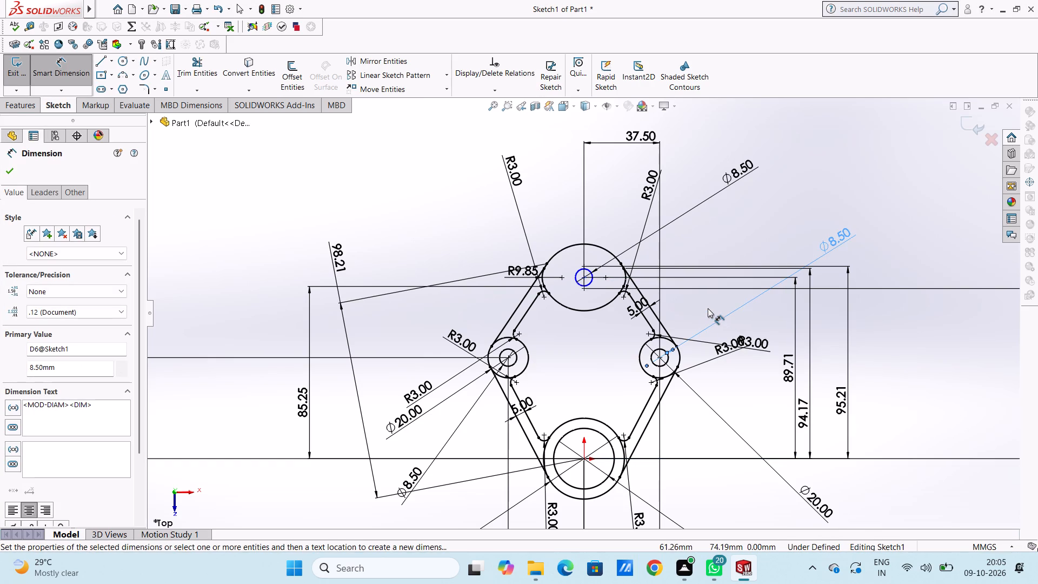
Dimension the distance from the small top circle's centre to the top profile's upper left arc endpoint, keeping its drawn value.
scroll(590, 303, "down", 6)
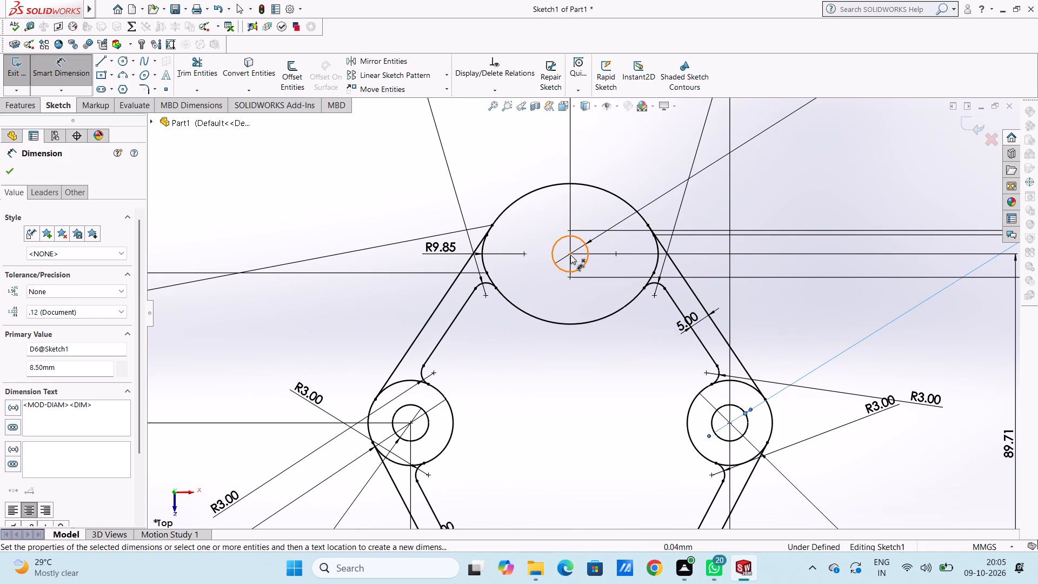
left_click(571, 252)
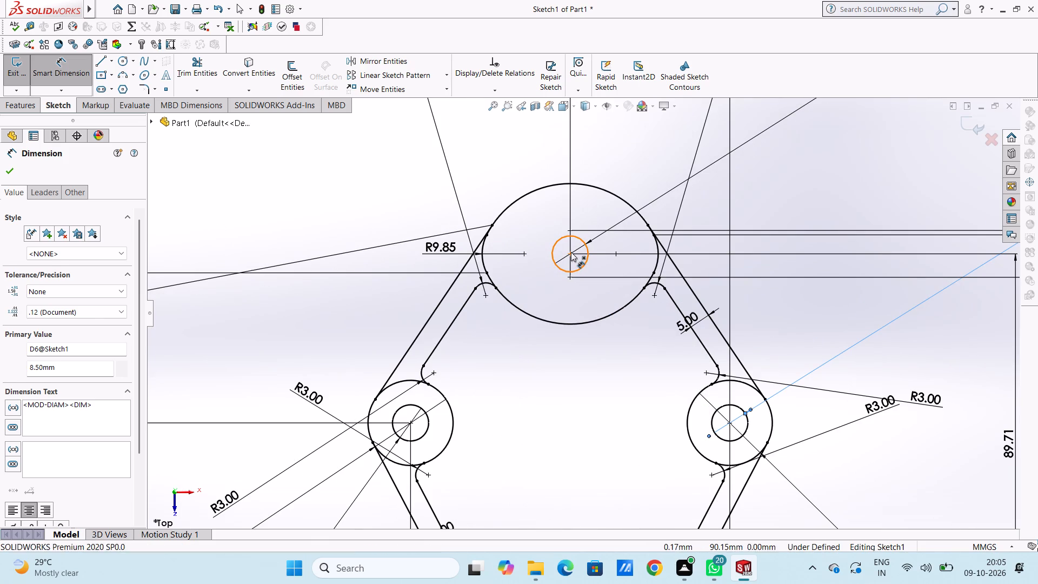
left_click(492, 226)
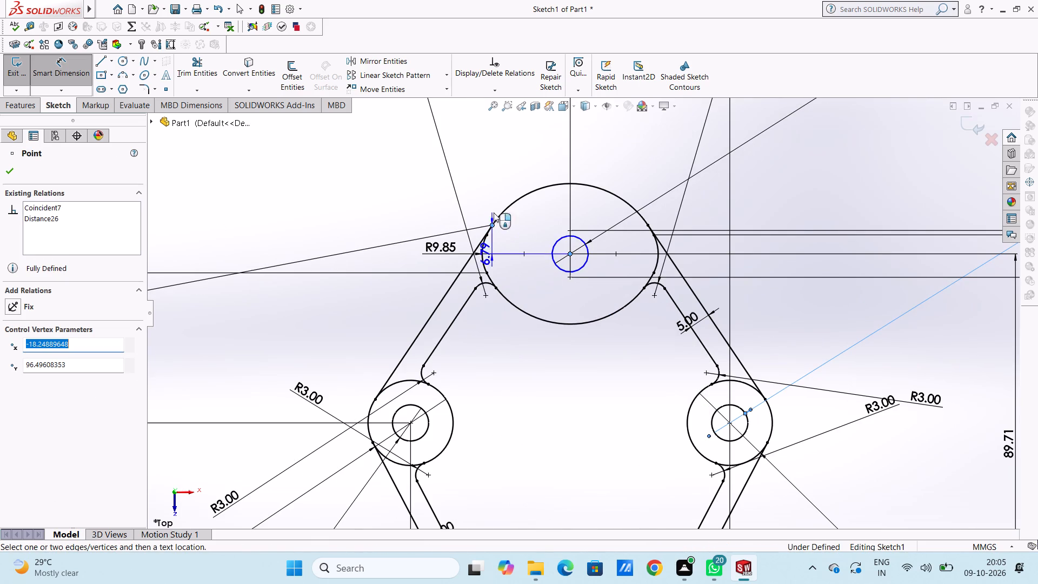
scroll(500, 173, "up", 5)
left_click(500, 172)
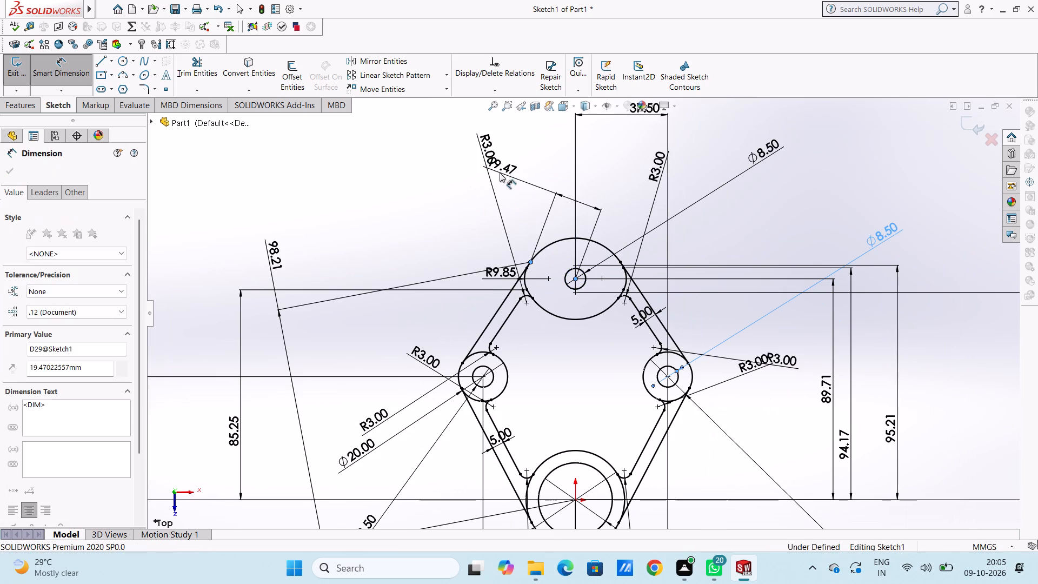
left_click(452, 160)
left_click(423, 196)
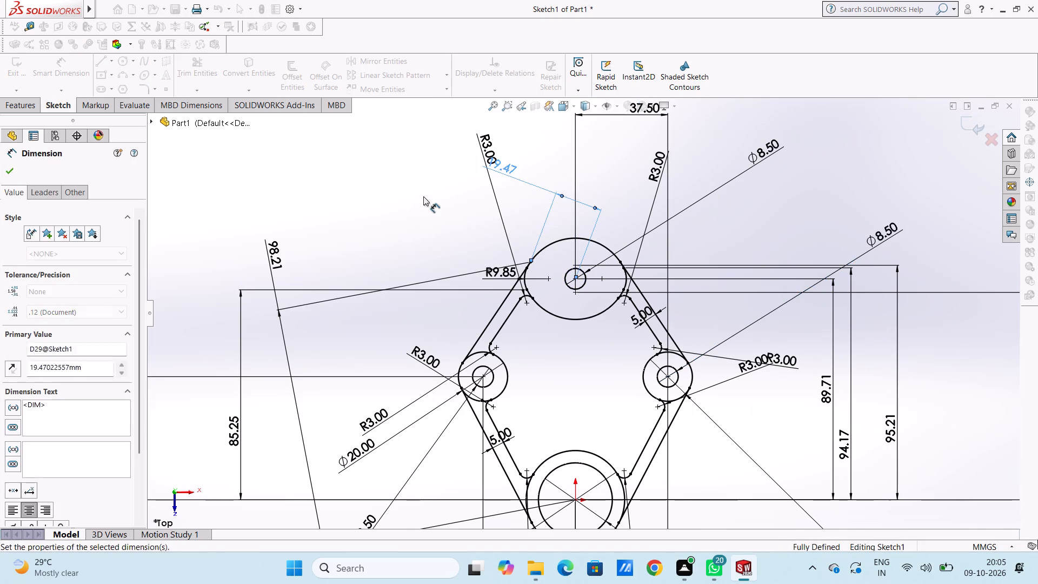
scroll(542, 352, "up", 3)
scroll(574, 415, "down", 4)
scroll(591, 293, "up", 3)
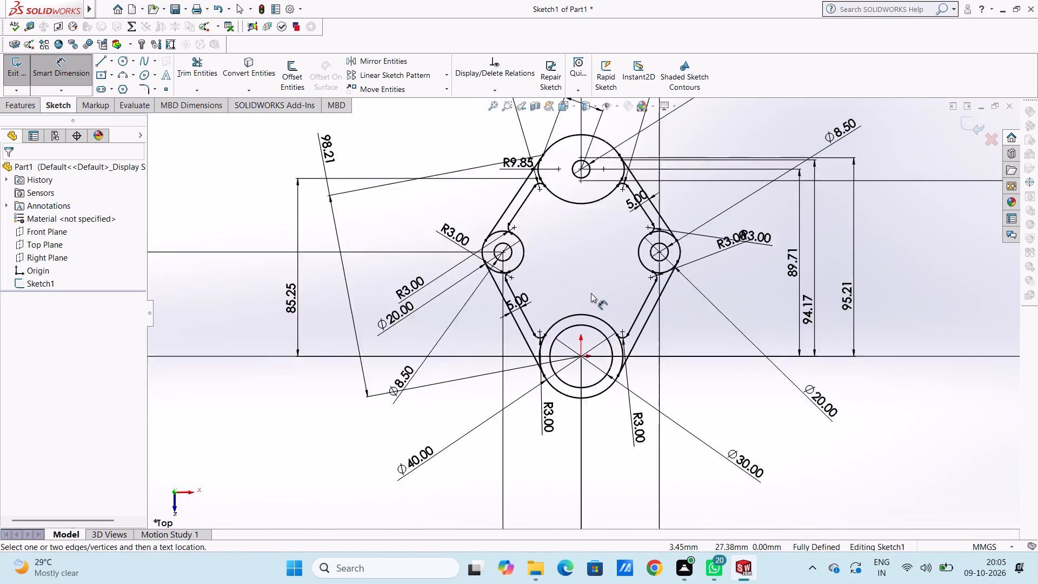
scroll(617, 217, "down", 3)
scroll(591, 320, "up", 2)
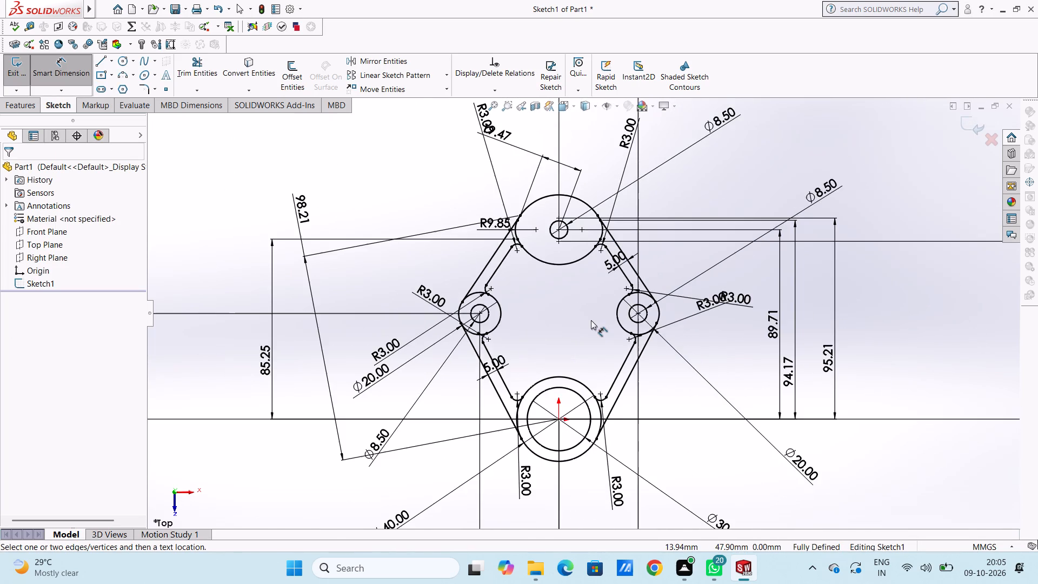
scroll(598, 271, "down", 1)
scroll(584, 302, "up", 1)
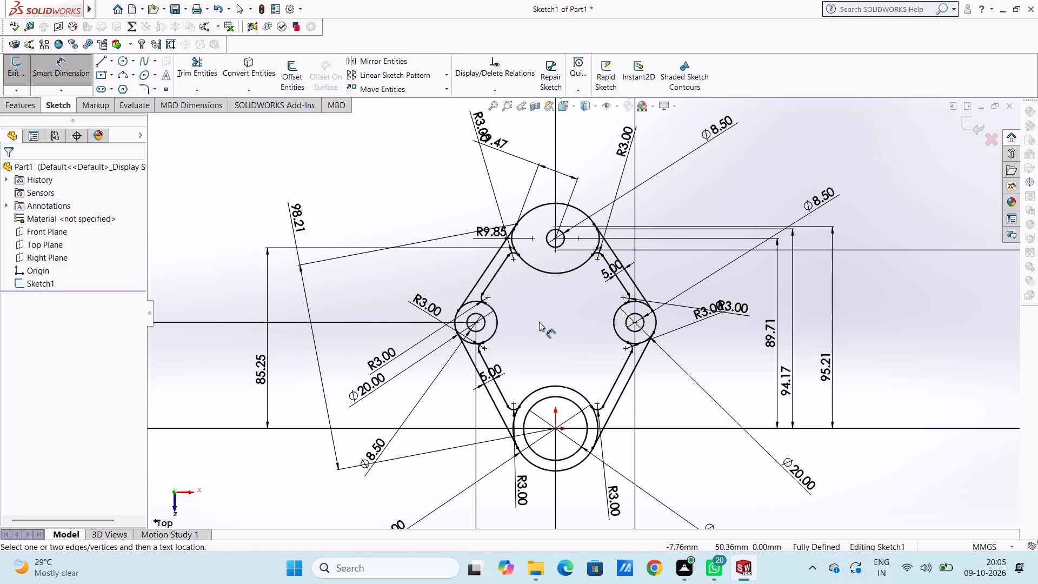
Sketch two level circles of about 7.8 mm and 7.5 mm radius between the side circles, one each side of the vertical axis.
left_click(124, 62)
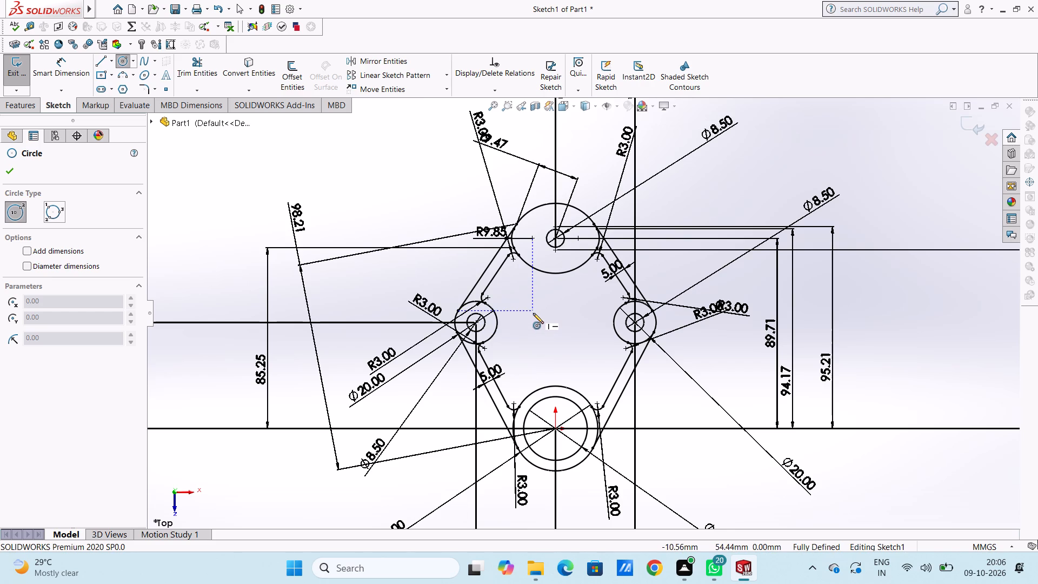
left_click(533, 313)
left_click(538, 326)
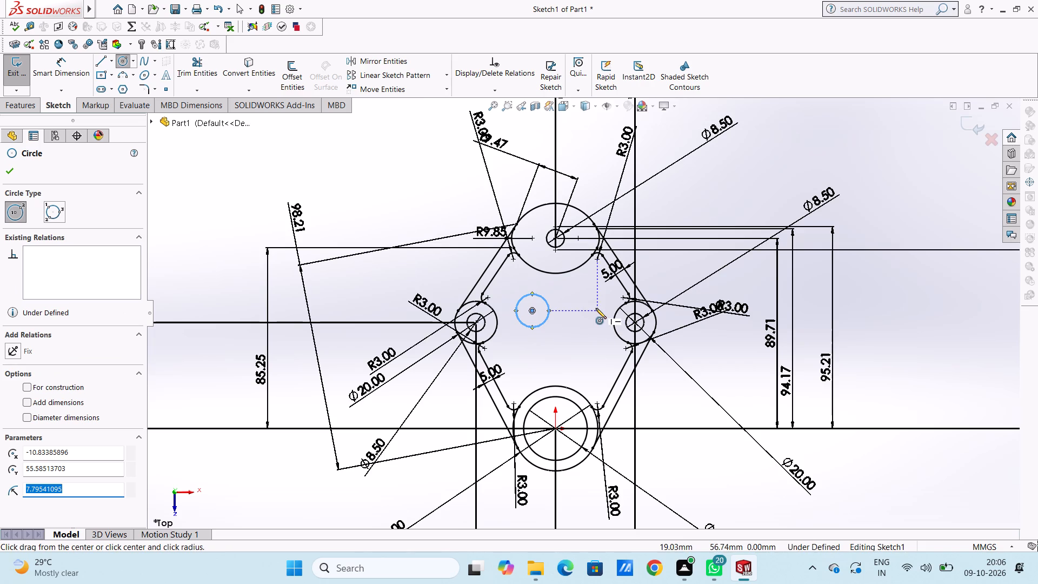
left_click(583, 310)
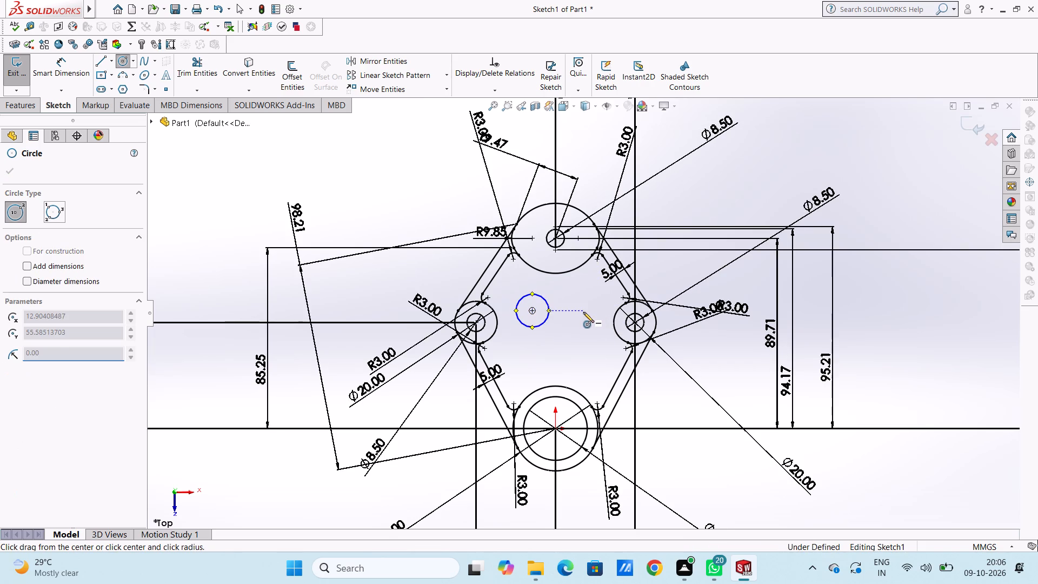
left_click(585, 327)
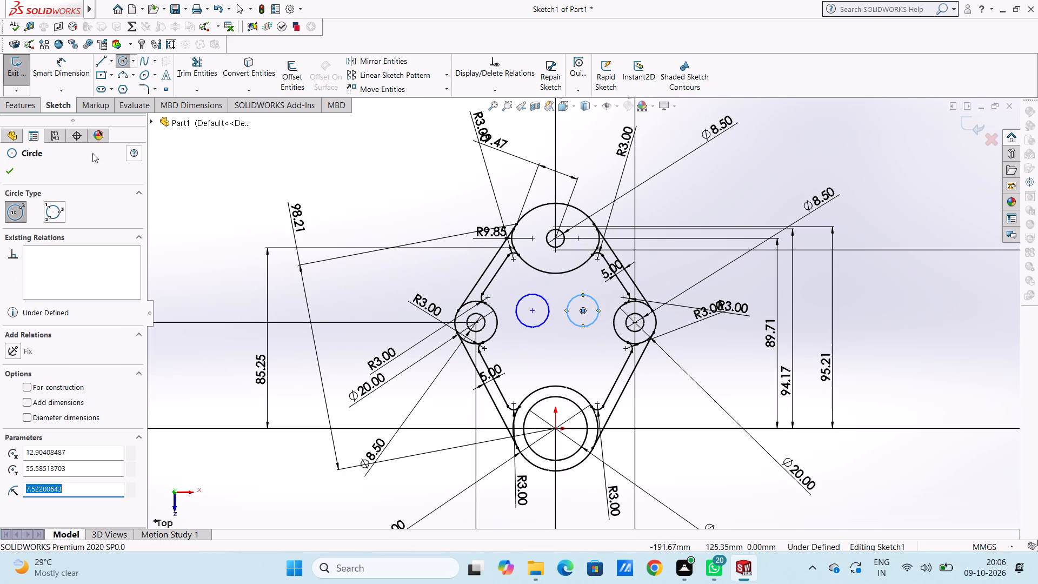
left_click(10, 168)
left_click(249, 176)
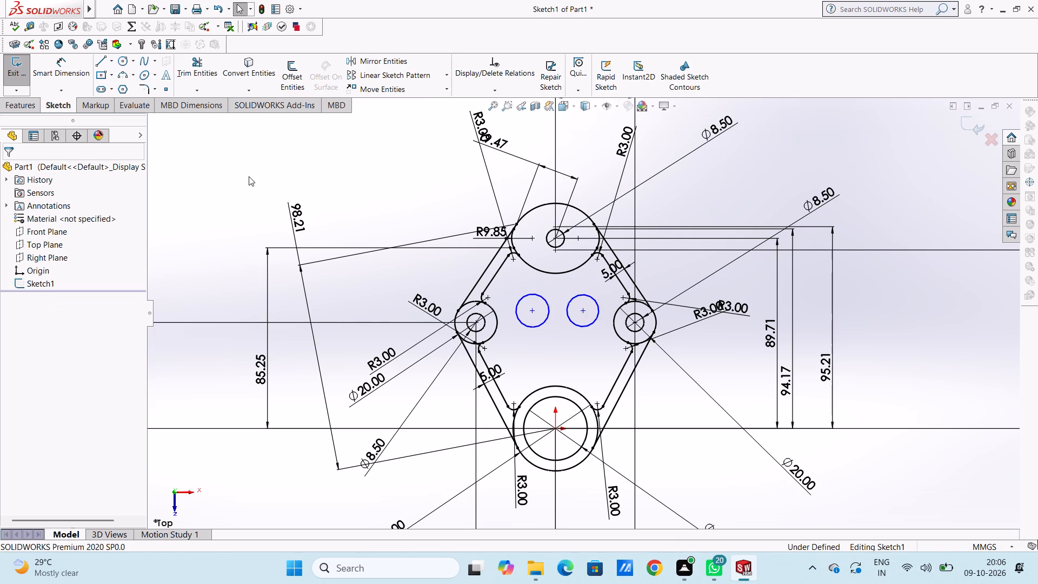
Dimension the diameter of the new inner circle left of the vertical axis as 19 mm.
left_click(76, 67)
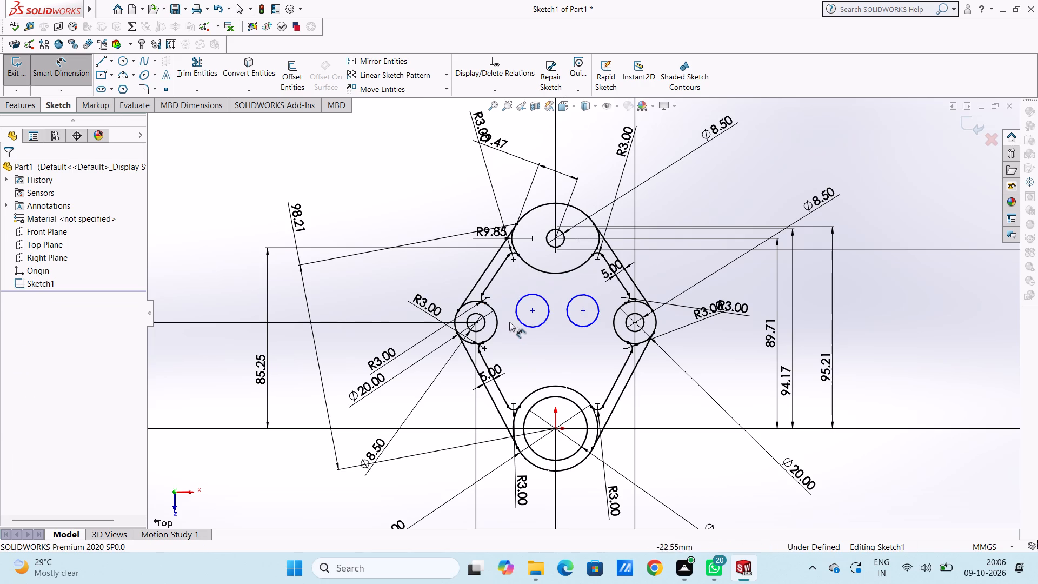
left_click(533, 324)
scroll(423, 385, "up", 4)
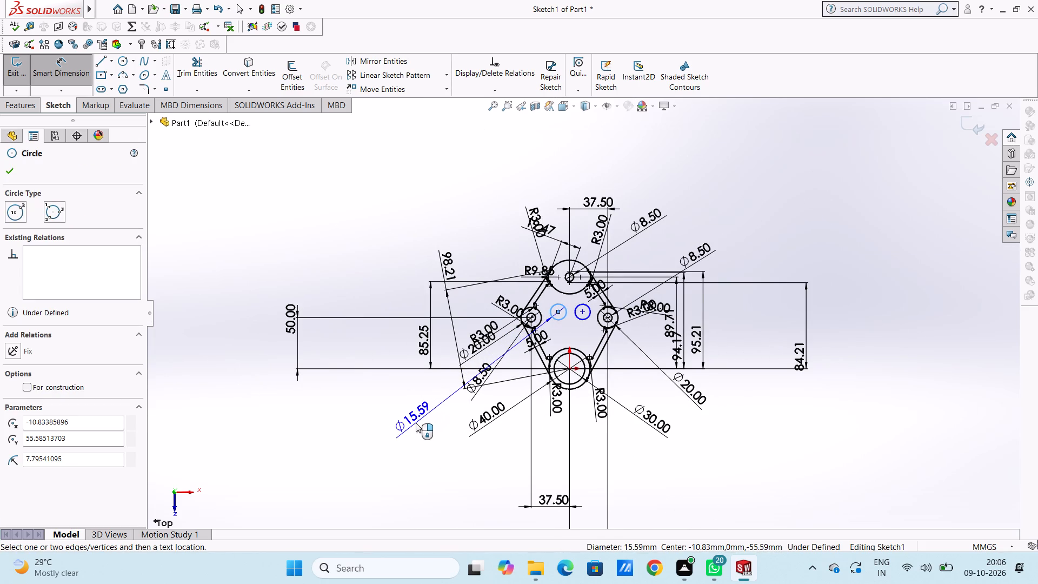
left_click(416, 423)
type("19")
key("Return")
left_click(353, 251)
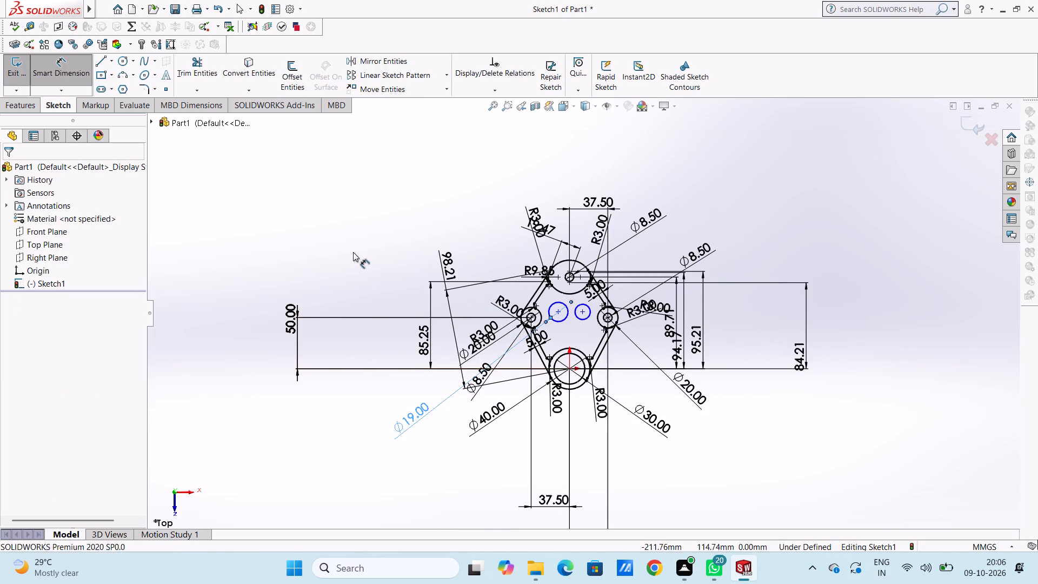
Dimension the diameter of the new inner circle right of the vertical axis as 19 mm.
left_click(584, 321)
left_click(803, 488)
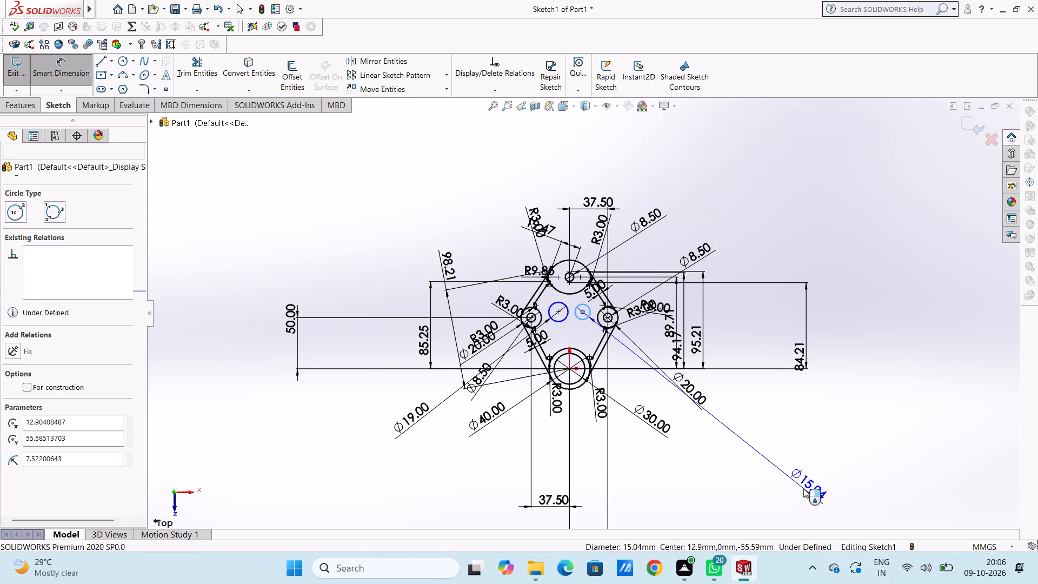
type("19")
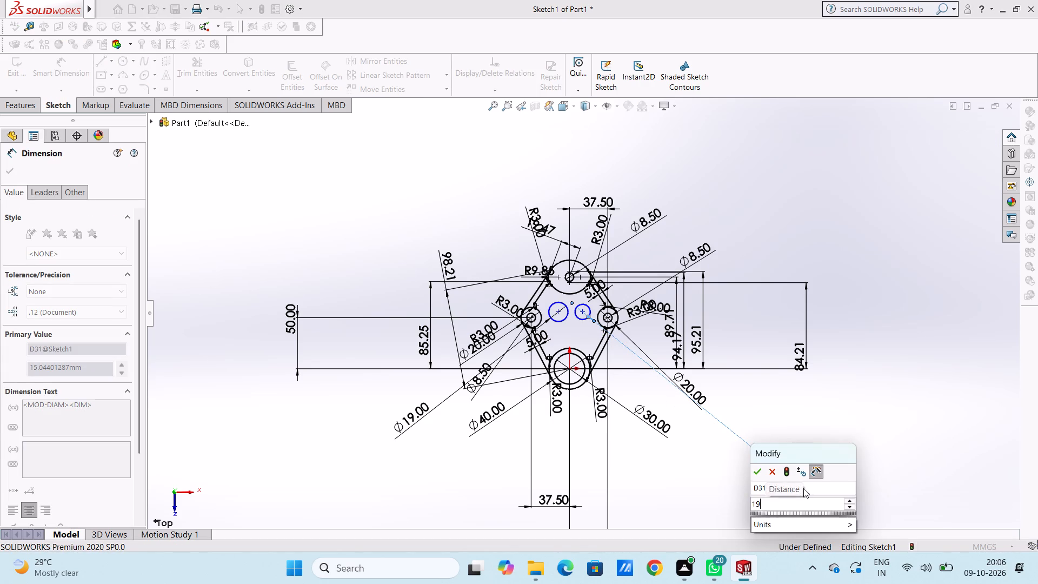
key("Return")
left_click(804, 402)
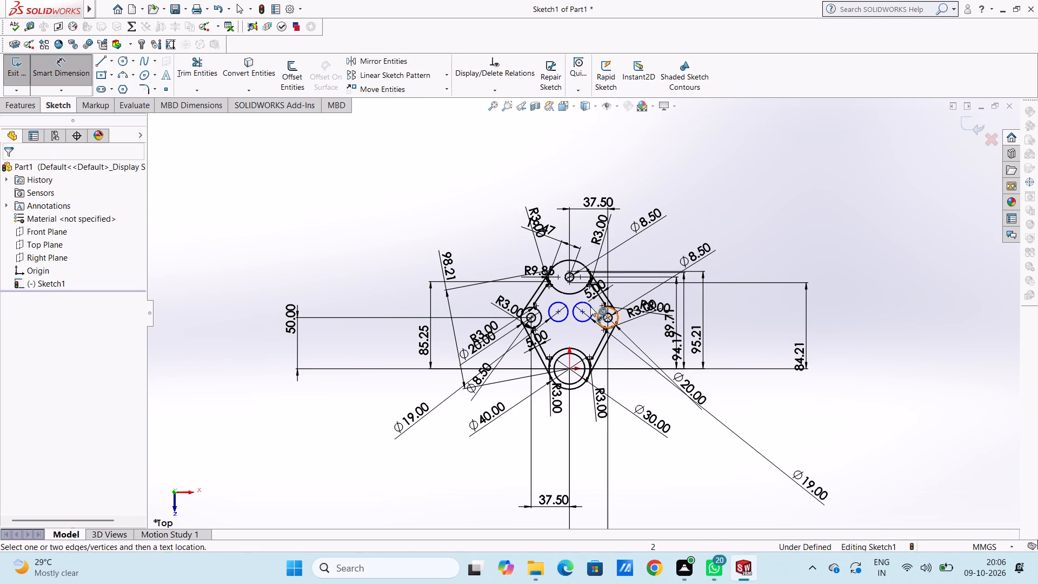
Dimension the horizontal distance between the centres of the two 19 mm circles as 29 mm.
scroll(590, 307, "down", 4)
scroll(533, 330, "down", 1)
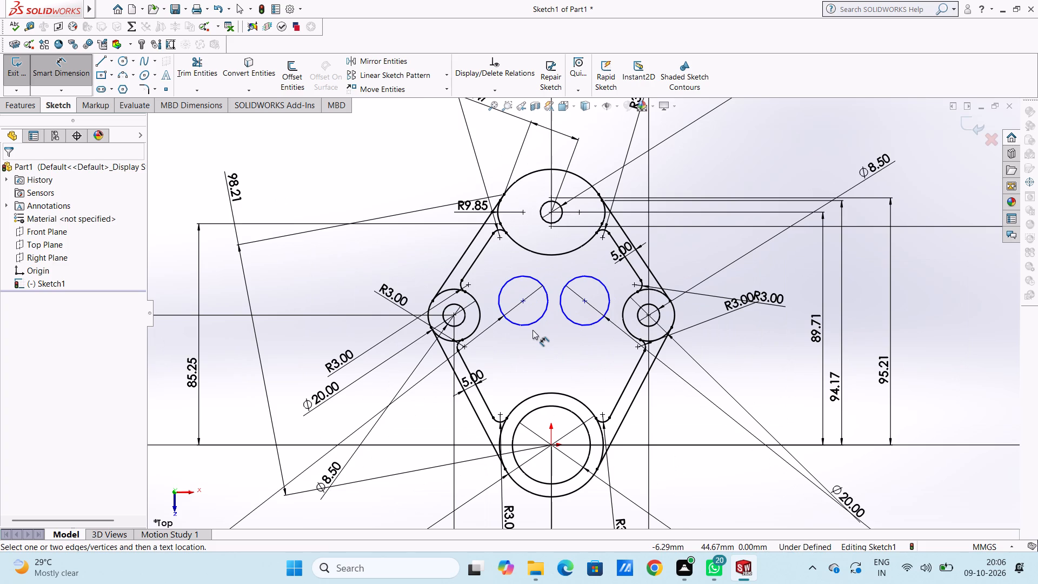
left_click(524, 301)
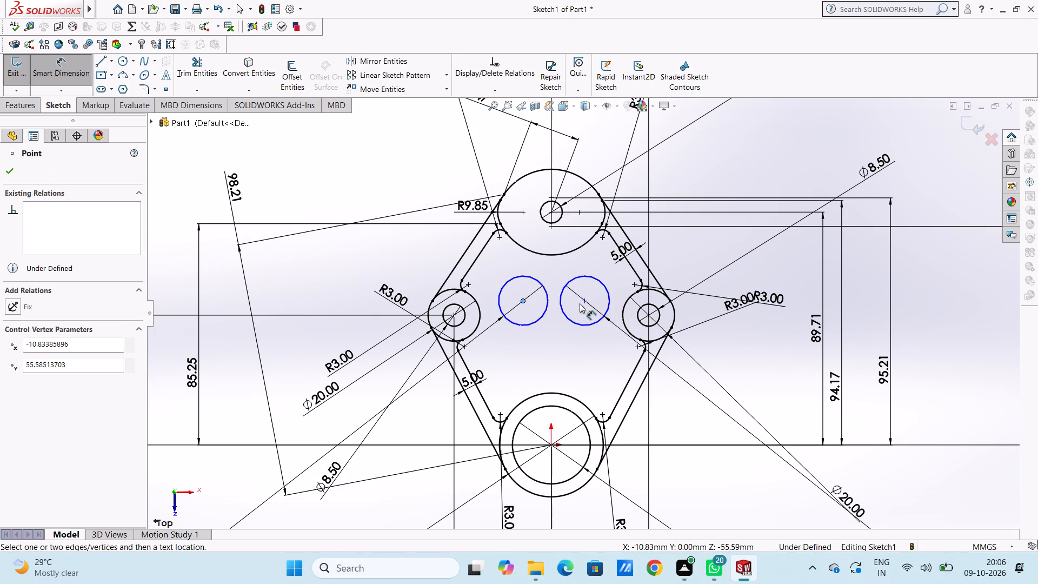
left_click(582, 303)
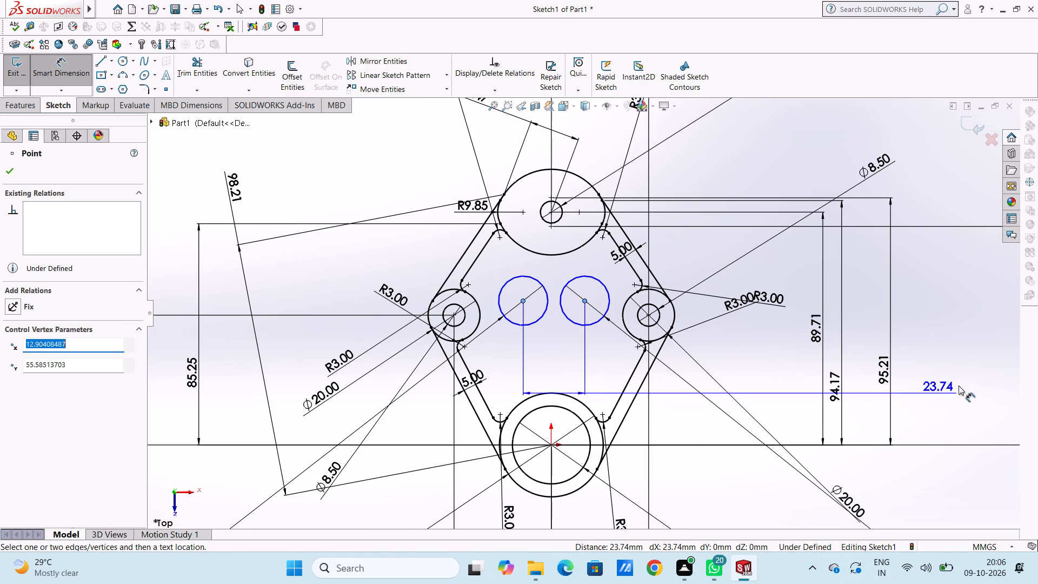
left_click(967, 376)
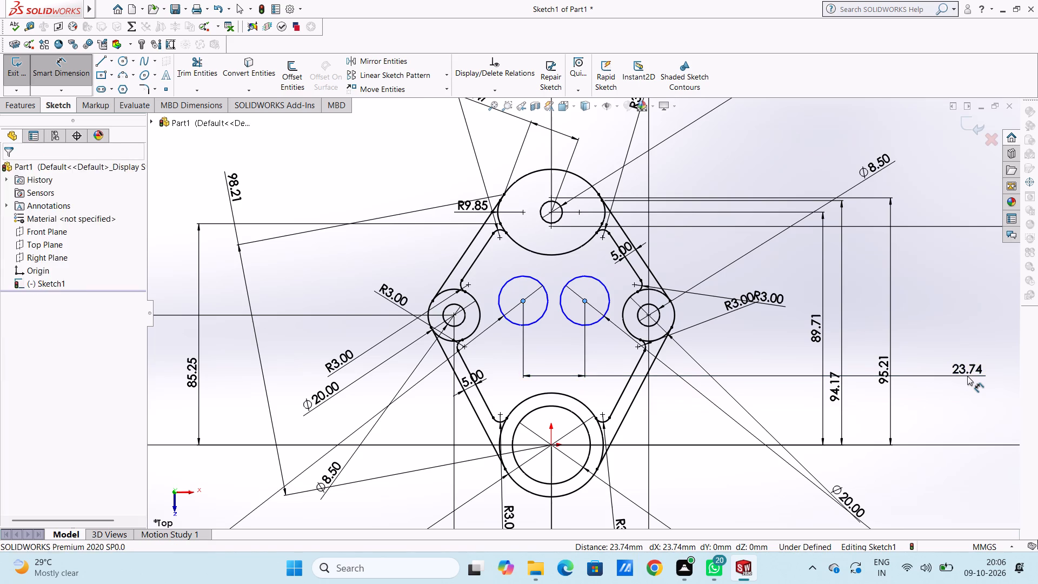
key("1")
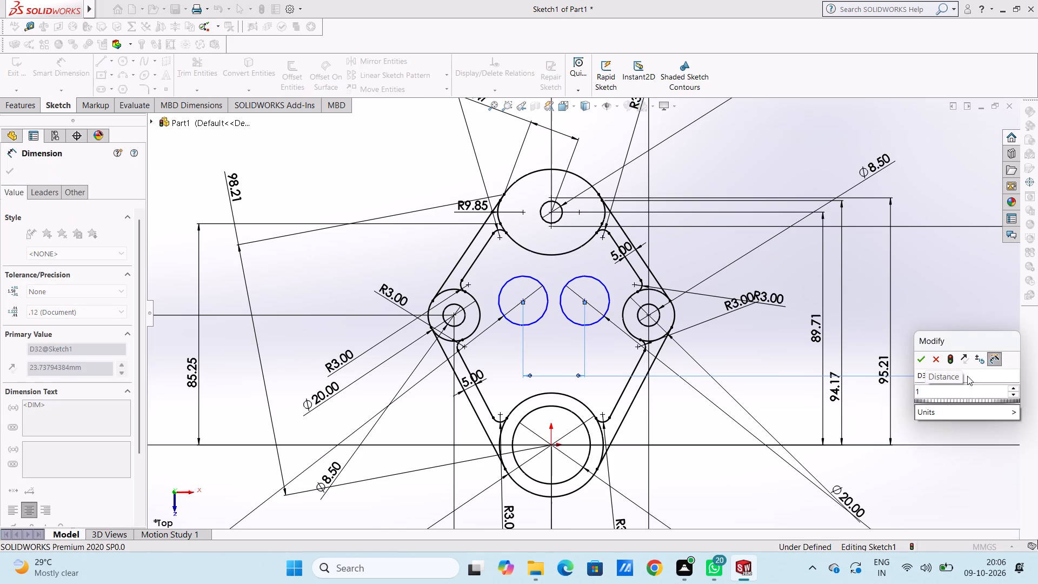
key("BackSpace")
type("29")
key("Return")
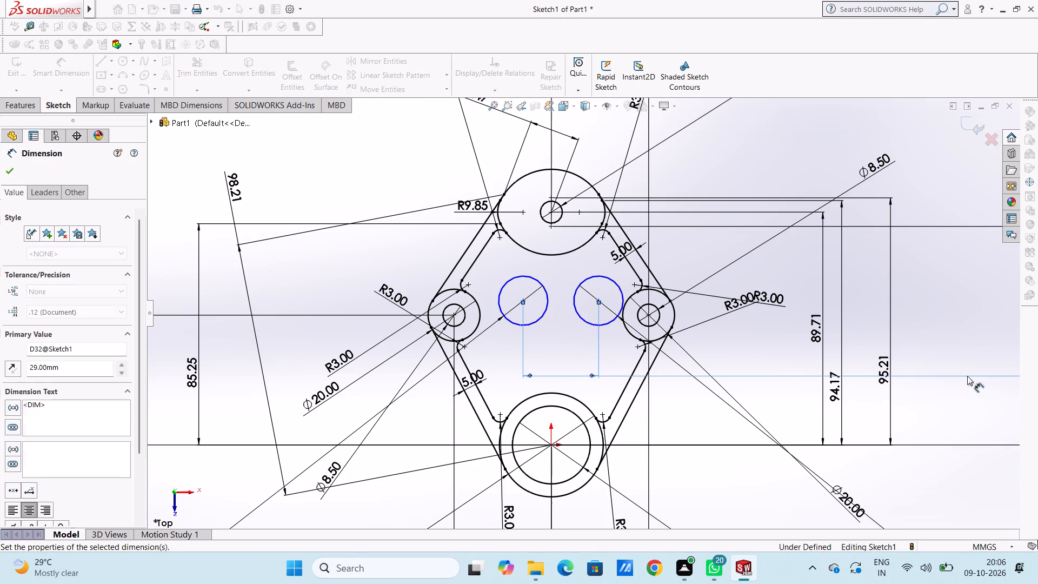
left_click(930, 330)
Dimension the horizontal distance between the left 19 mm circle's centre and the origin.
scroll(930, 330, "up", 4)
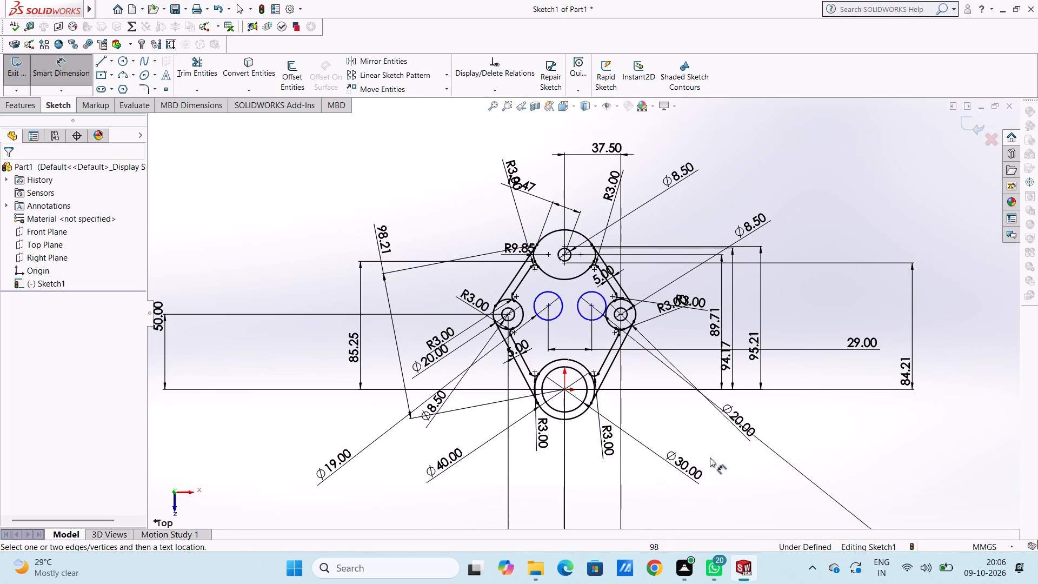
scroll(596, 367, "down", 3)
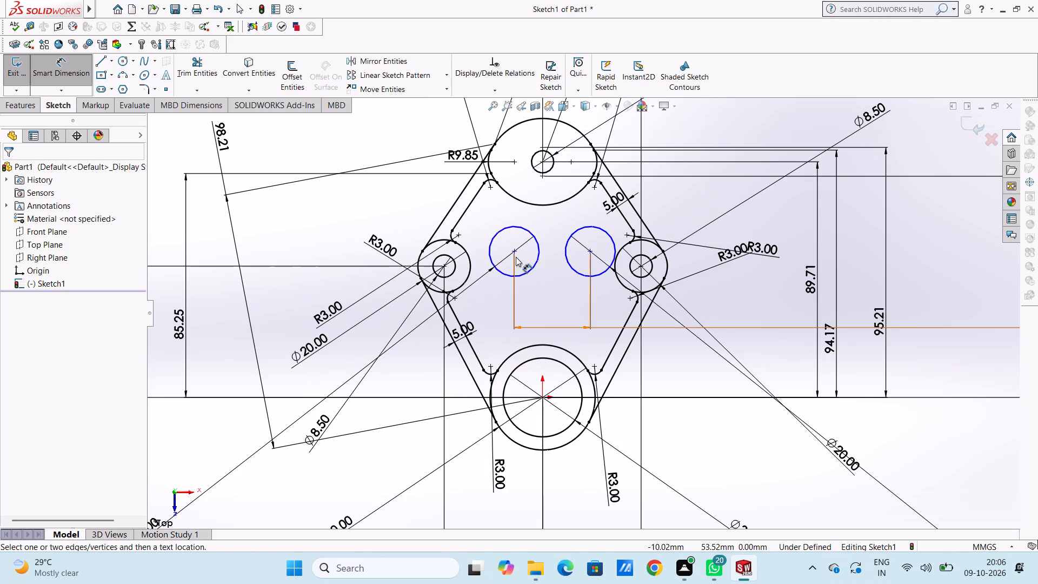
left_click(513, 253)
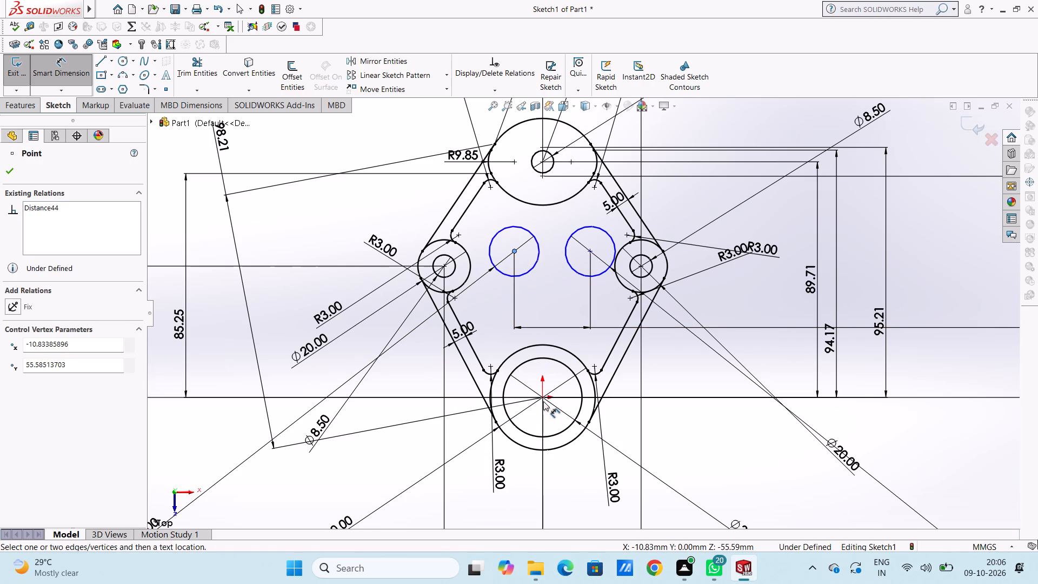
left_click(544, 399)
scroll(522, 447, "up", 3)
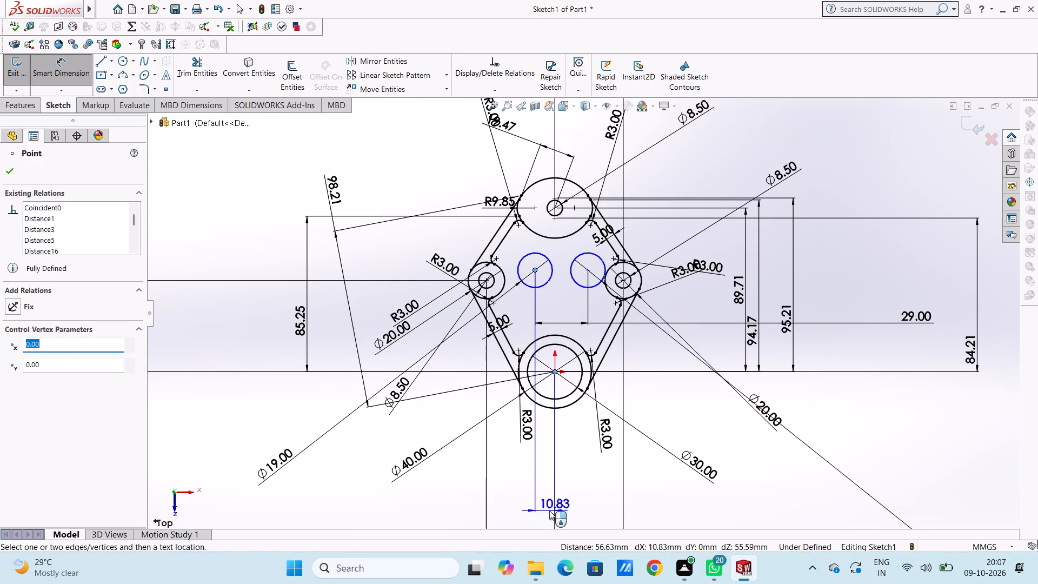
left_click(535, 510)
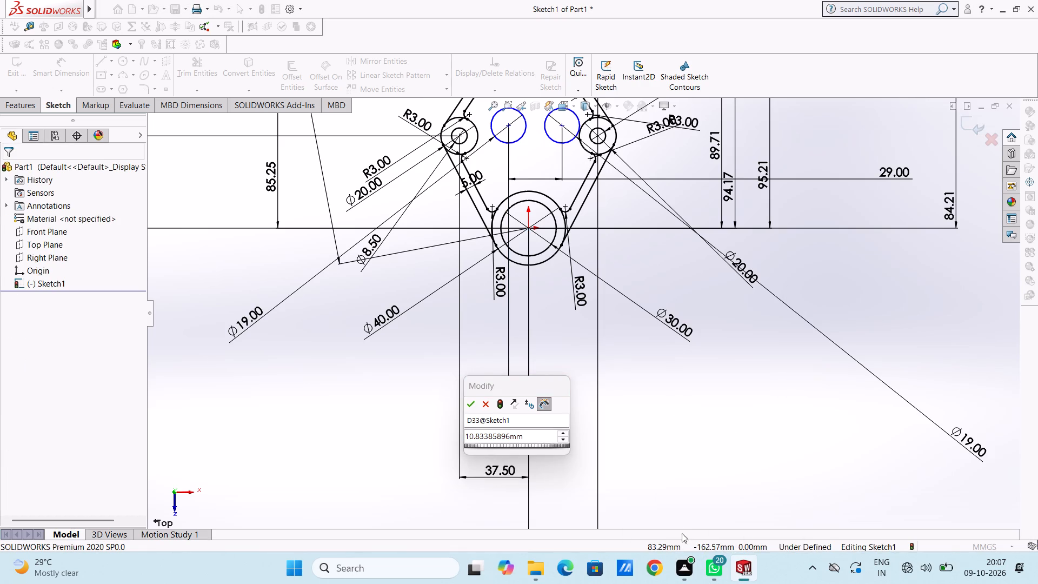
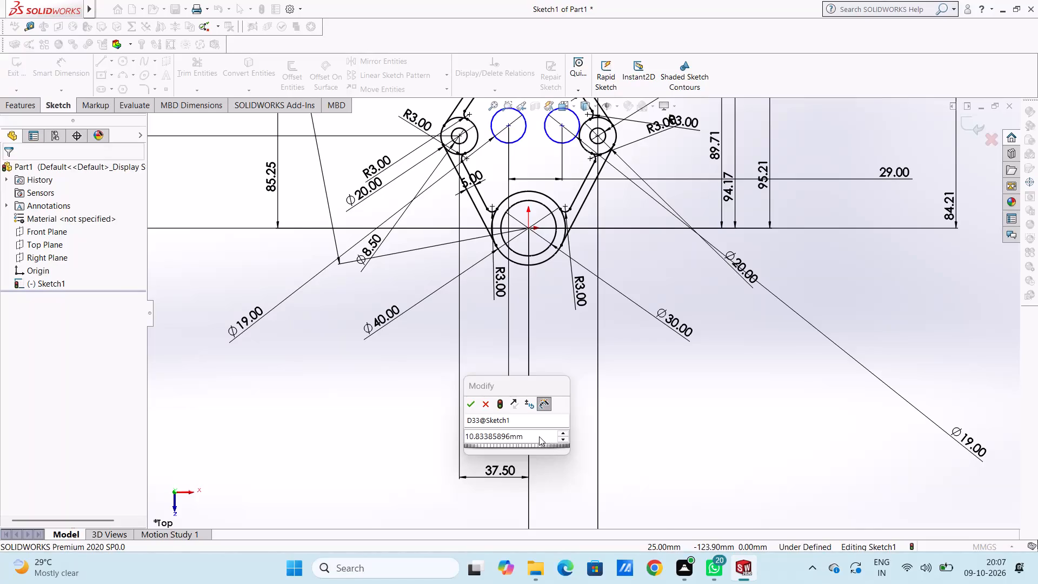
Set the horizontal distance from the left 19 mm circle's centre to the origin to 14.5 mm.
double_click(539, 436)
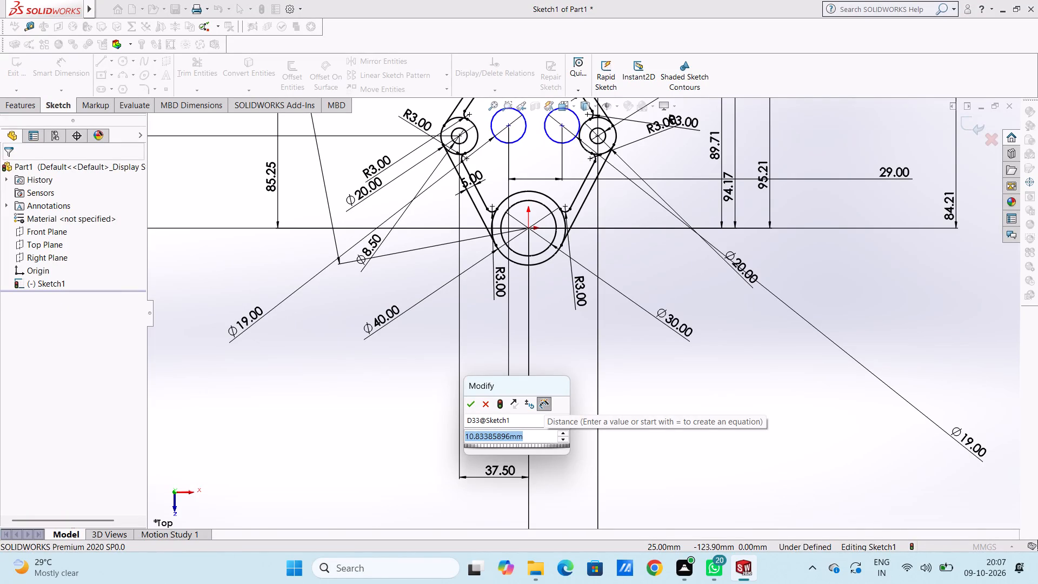
type("14.5")
key("Return")
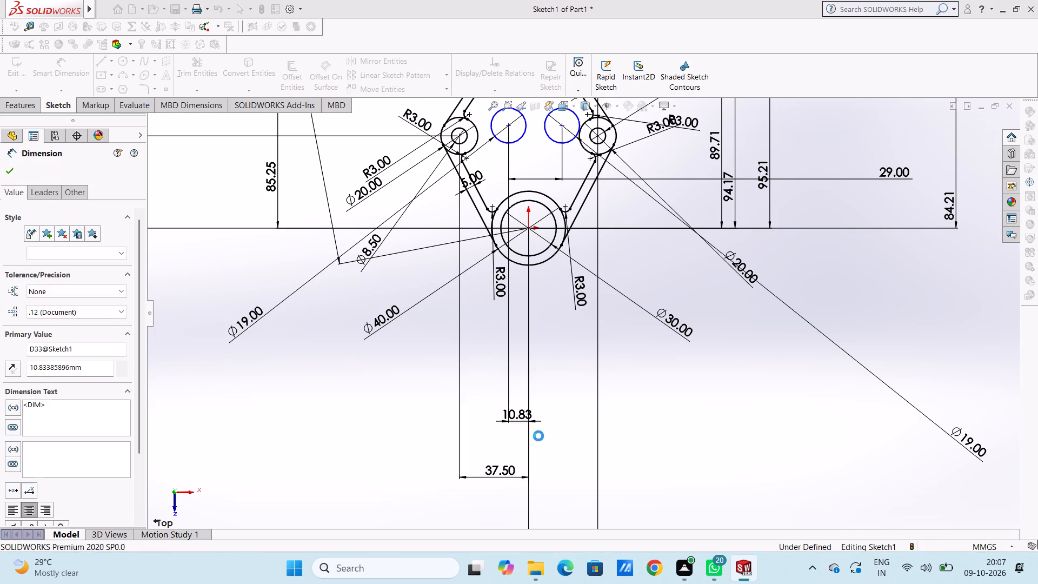
left_click(391, 424)
Dimension the vertical distance between the centres of the left 19 mm circle and the left 8.5 mm hole as 1 mm.
scroll(391, 424, "up", 4)
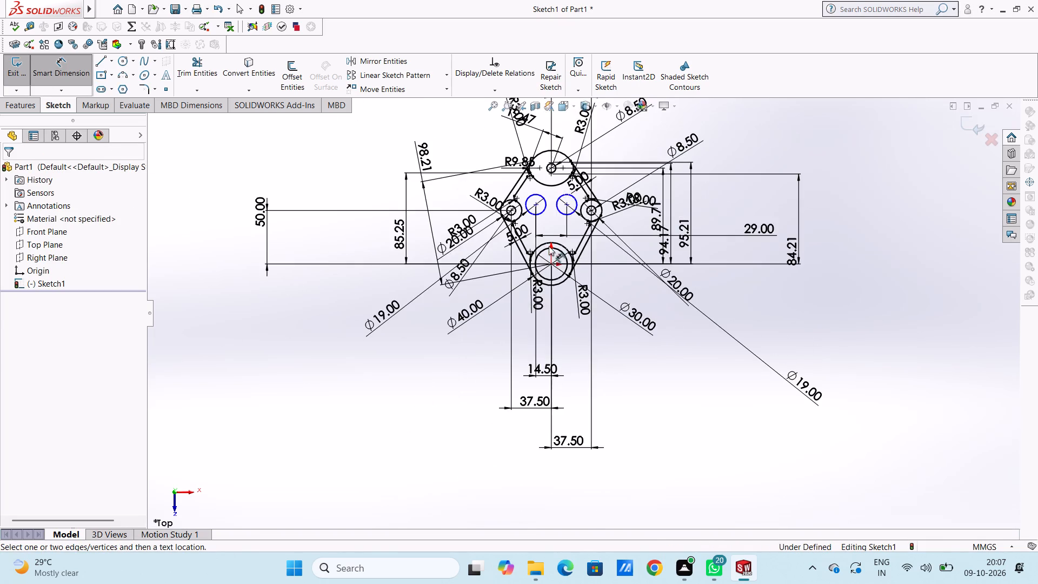
scroll(574, 210, "down", 3)
scroll(524, 222, "down", 3)
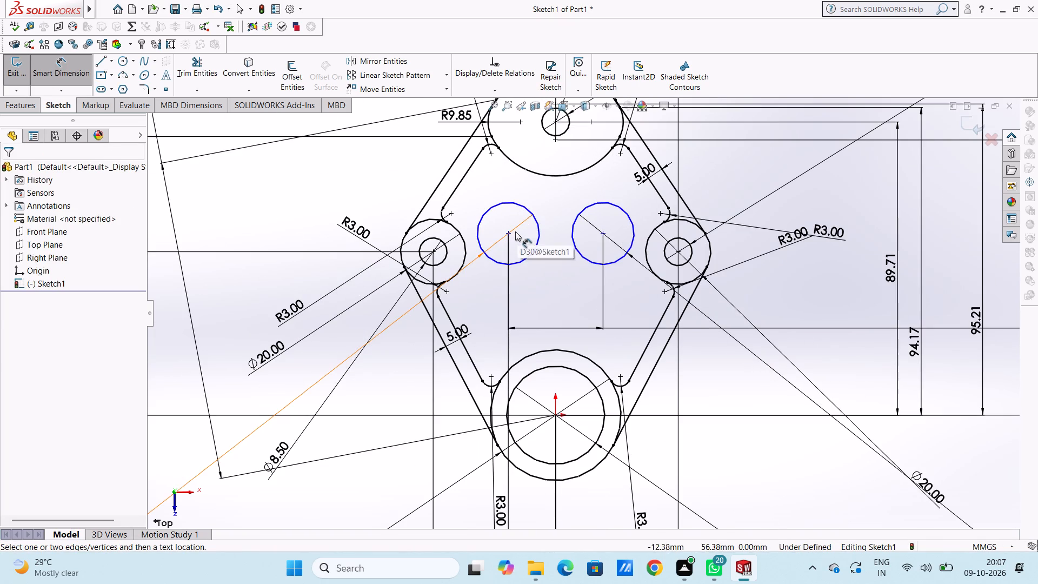
left_click(509, 234)
left_click(436, 254)
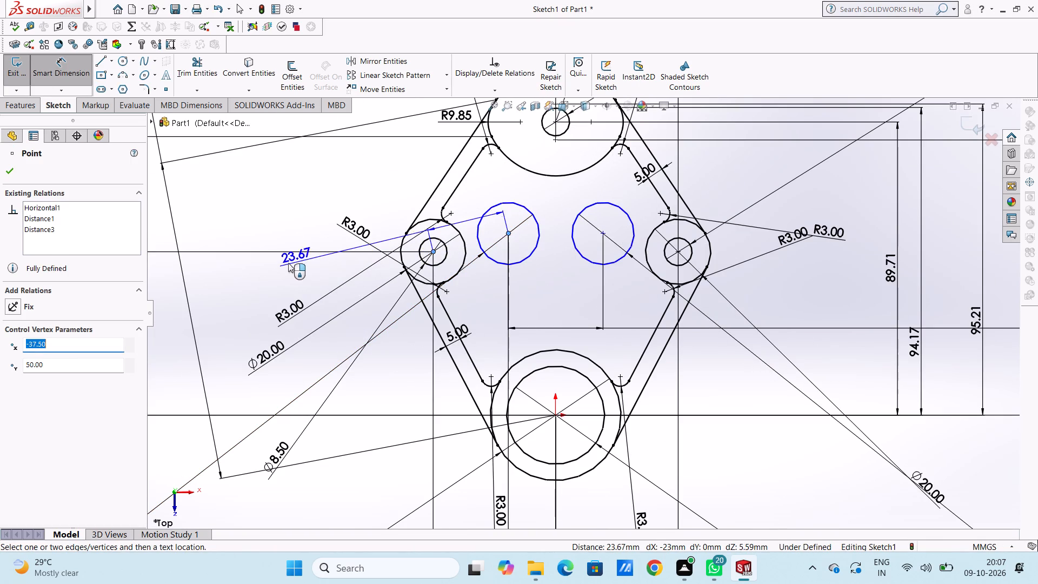
scroll(281, 266, "up", 3)
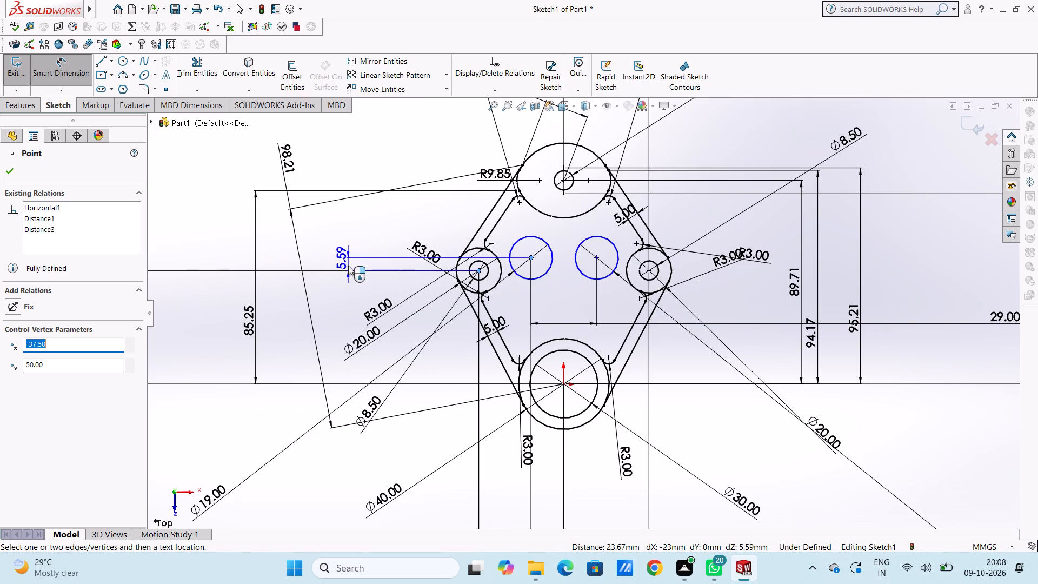
key("1")
key("Return")
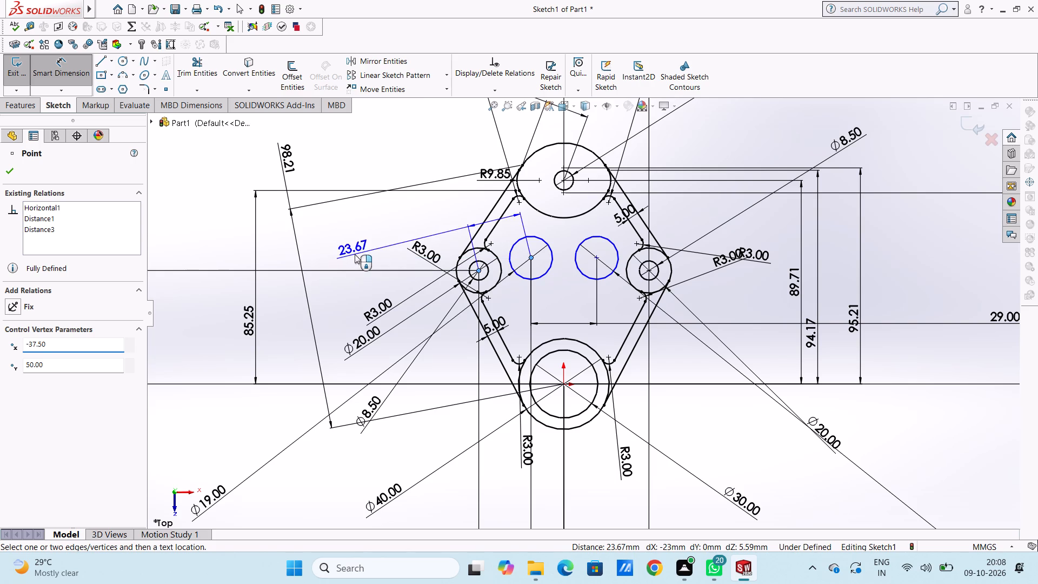
left_click(347, 267)
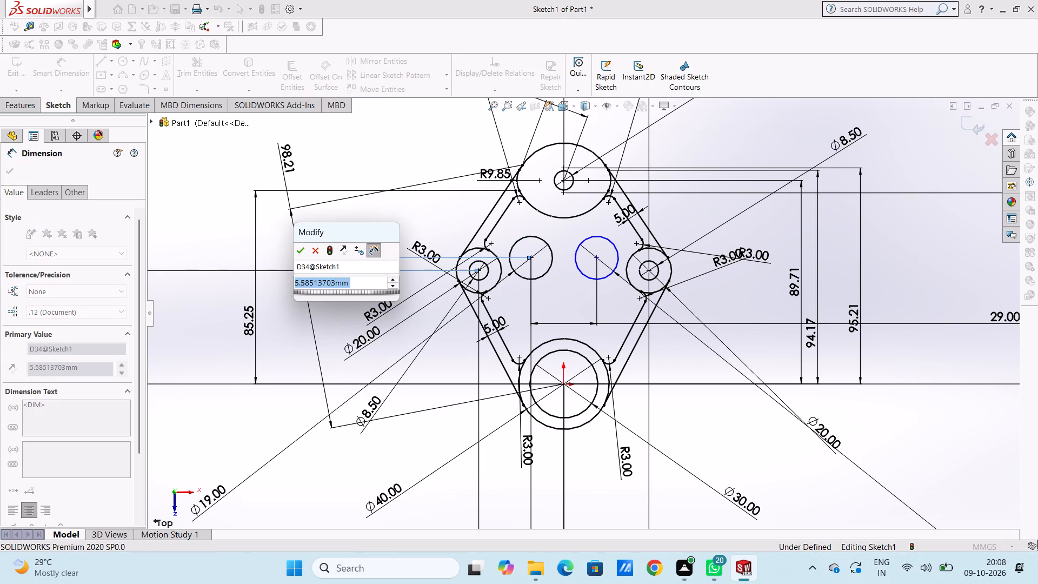
key("1")
key("Return")
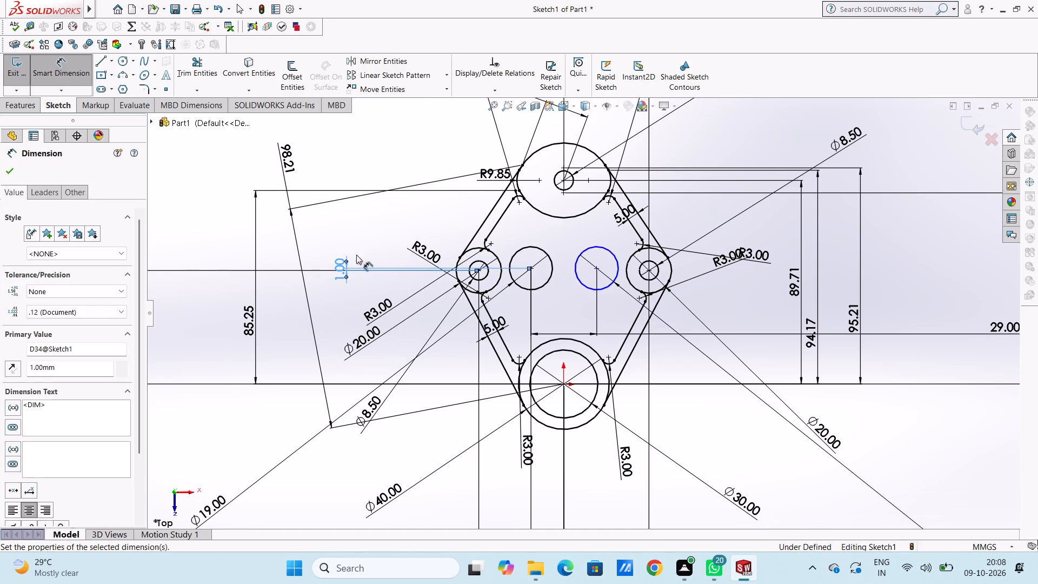
left_click(382, 226)
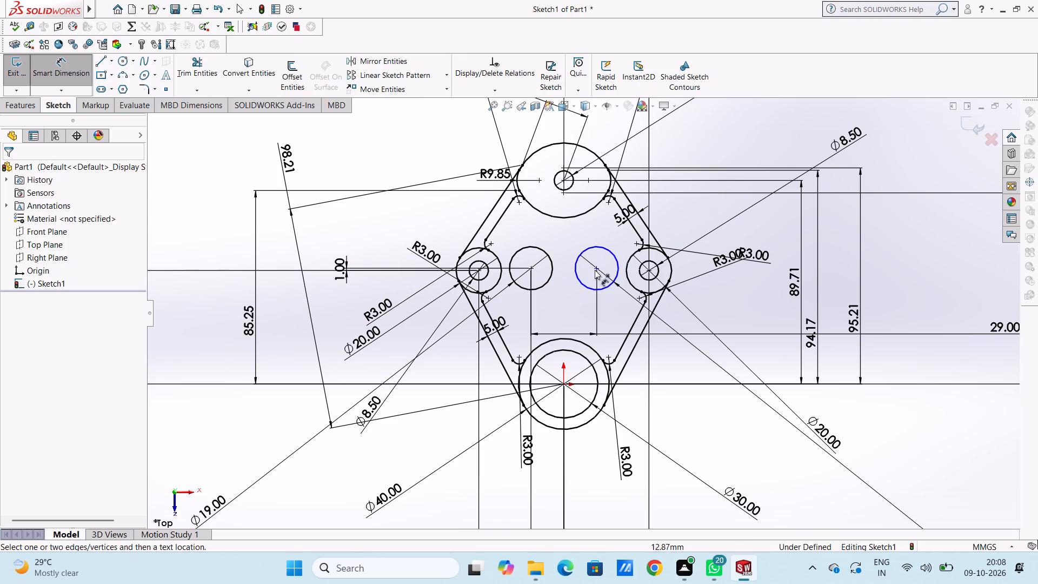
Dimension the vertical distance between the centres of the right 19 mm circle and the right 8.5 mm hole.
left_click(597, 270)
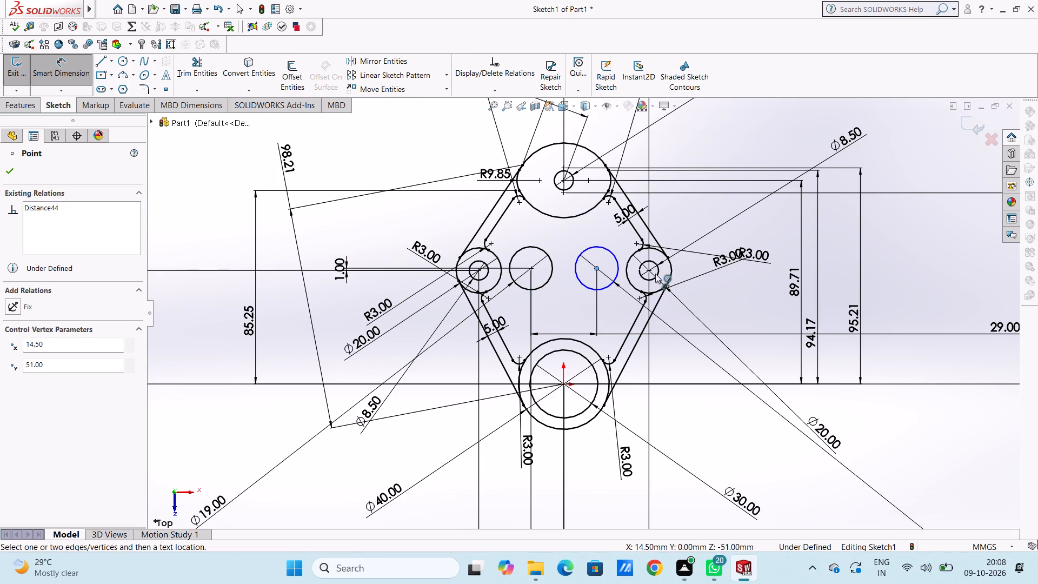
left_click(648, 270)
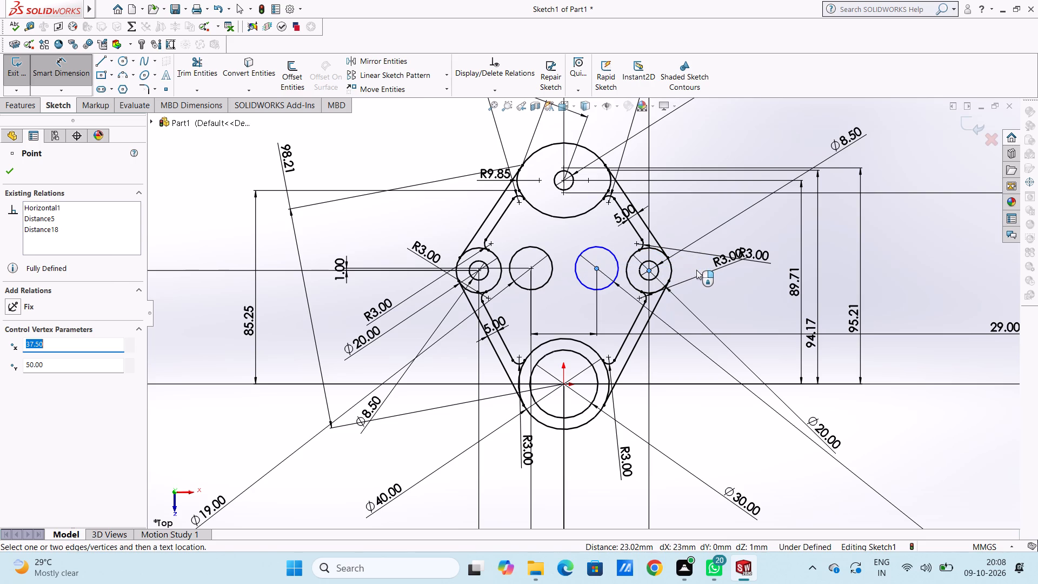
left_click(696, 270)
left_click(654, 253)
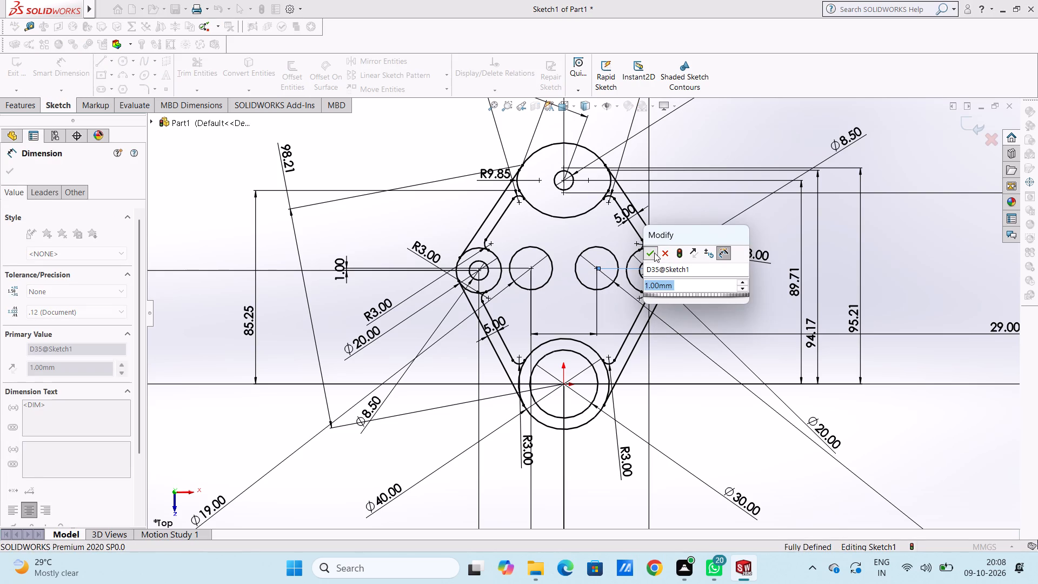
left_click(677, 227)
scroll(576, 359, "up", 3)
scroll(576, 362, "down", 3)
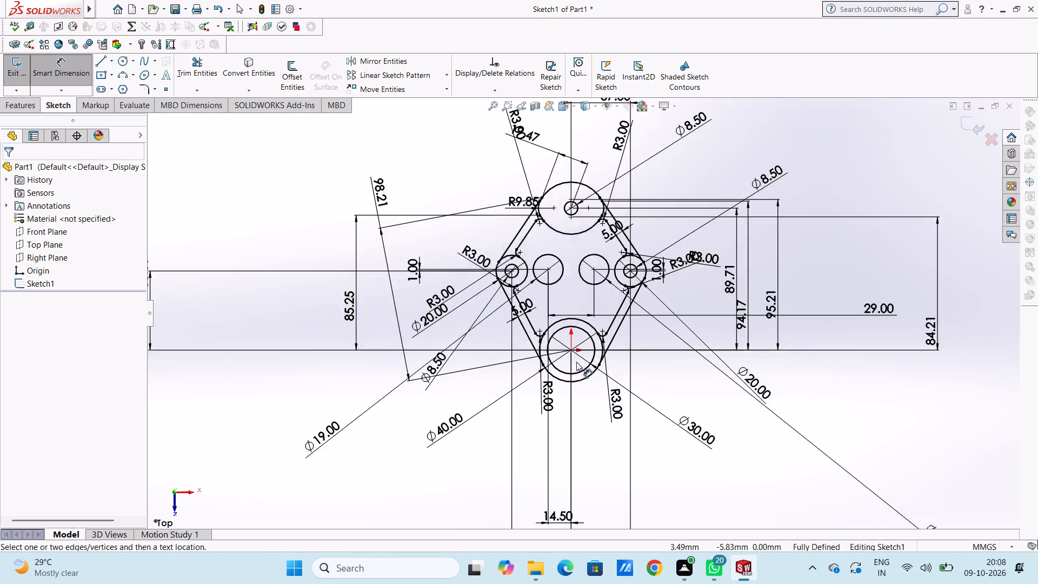
scroll(589, 313, "up", 2)
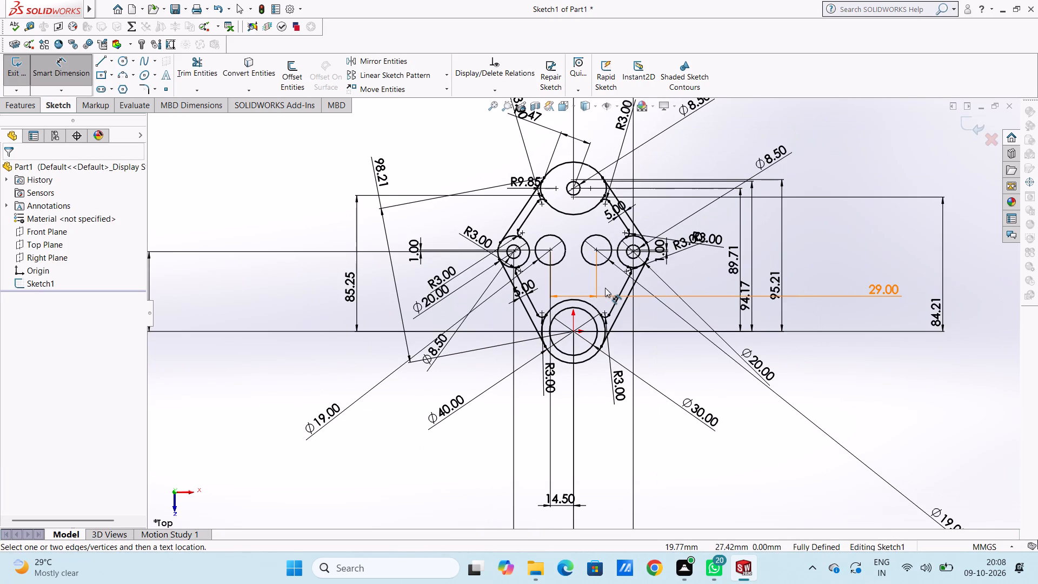
scroll(610, 240, "down", 3)
middle_click_drag(687, 328, 669, 328)
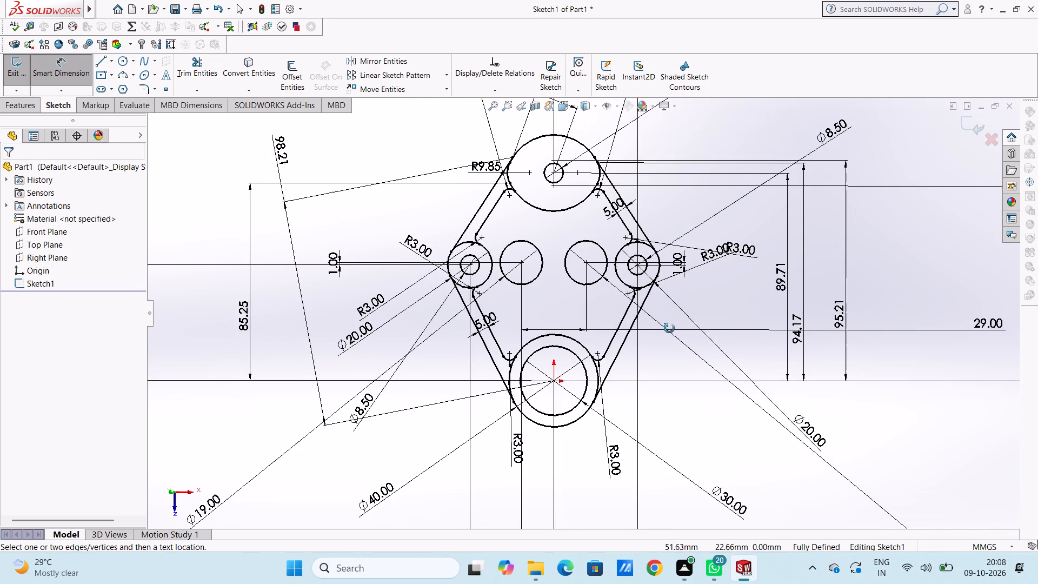
middle_click_drag(669, 328, 667, 331)
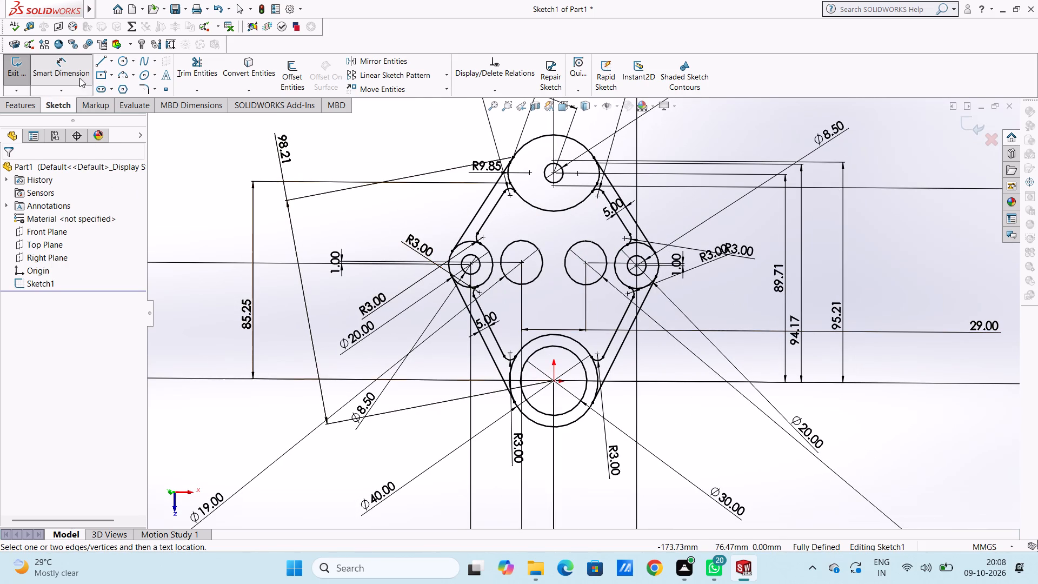
left_click(78, 75)
Extrude the ring between the 30 mm and 40 mm circles at the origin with a Blind depth of 12 mm.
left_click(28, 104)
left_click(21, 76)
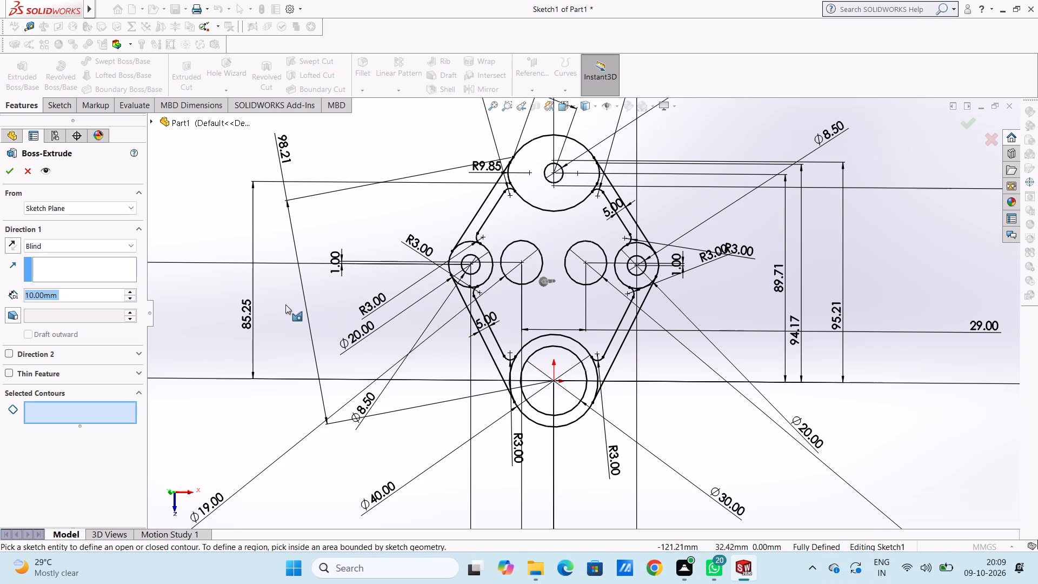
left_click(587, 363)
middle_click_drag(660, 421, 617, 314)
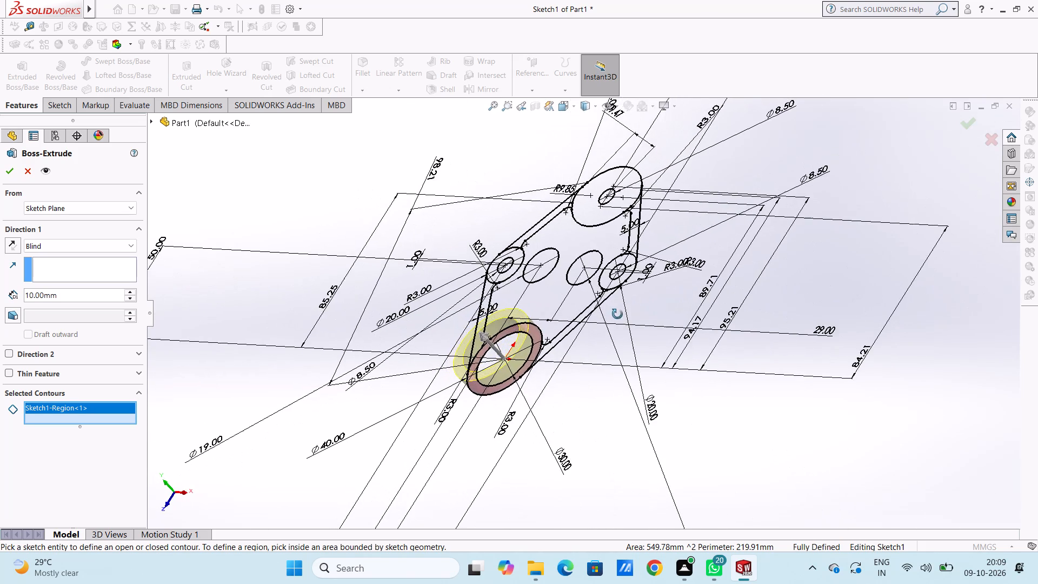
middle_click_drag(617, 314, 618, 314)
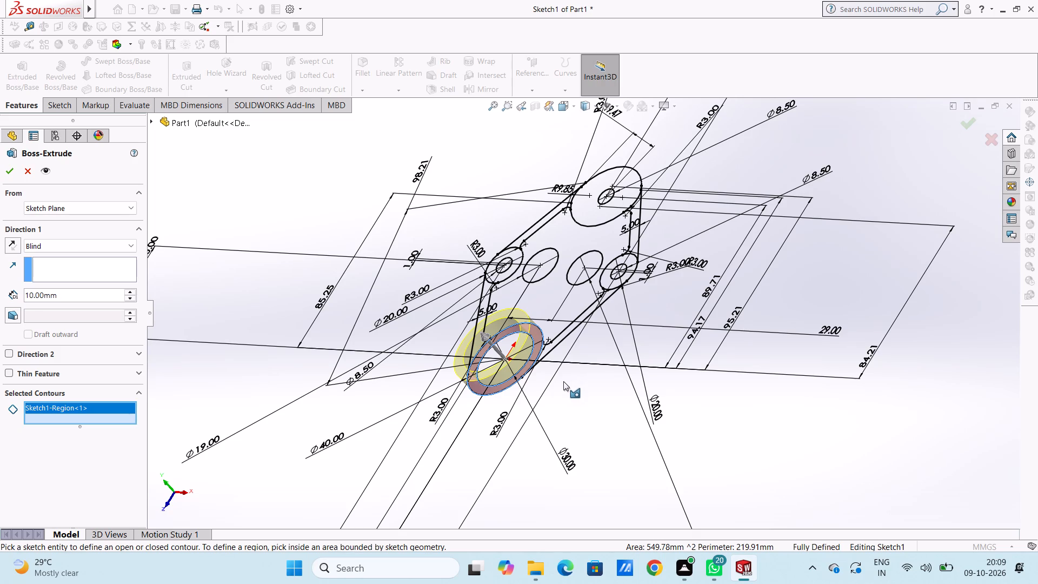
double_click(88, 297)
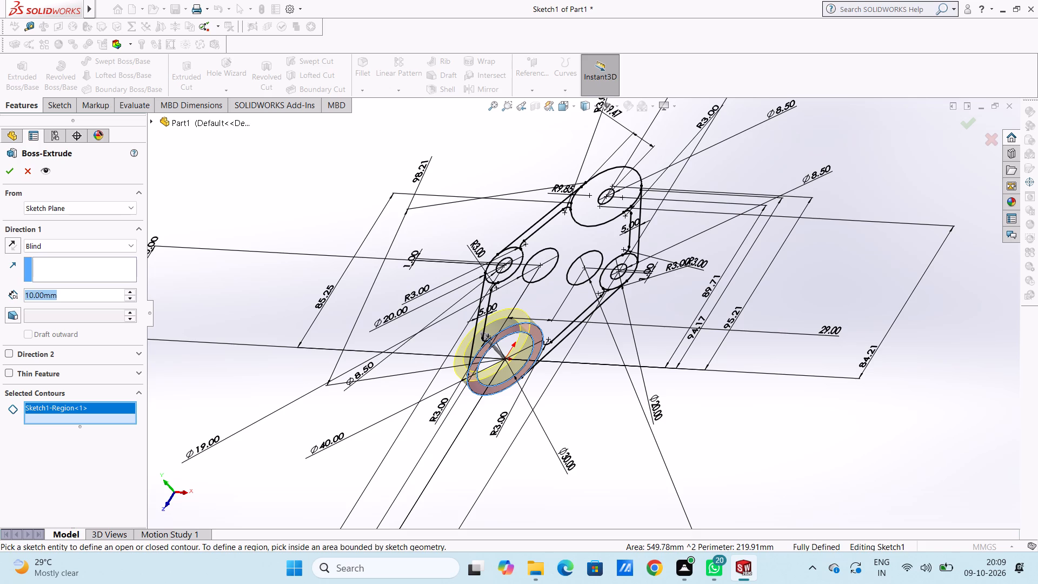
type("12")
key("Return")
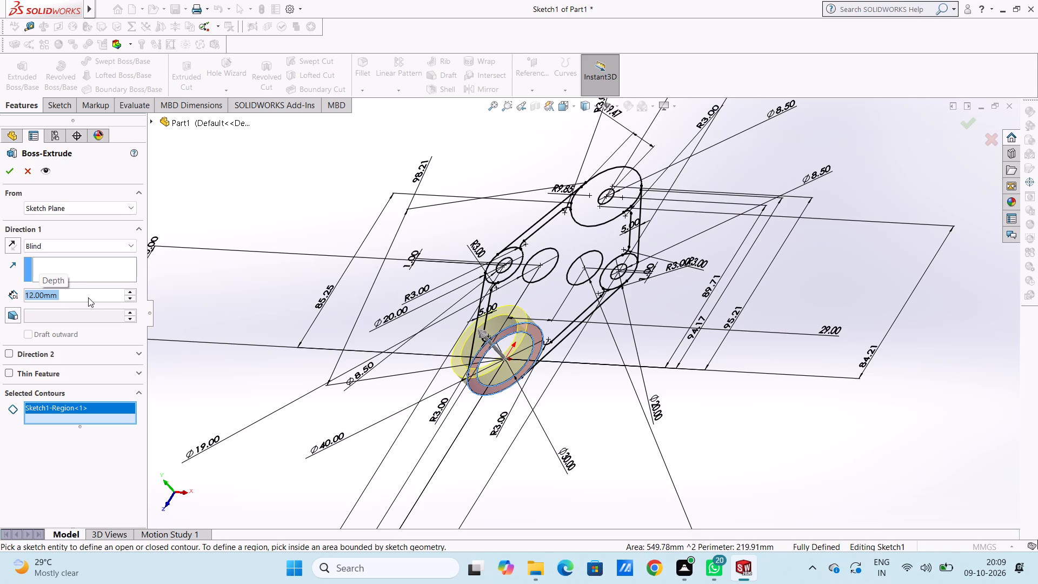
left_click(10, 174)
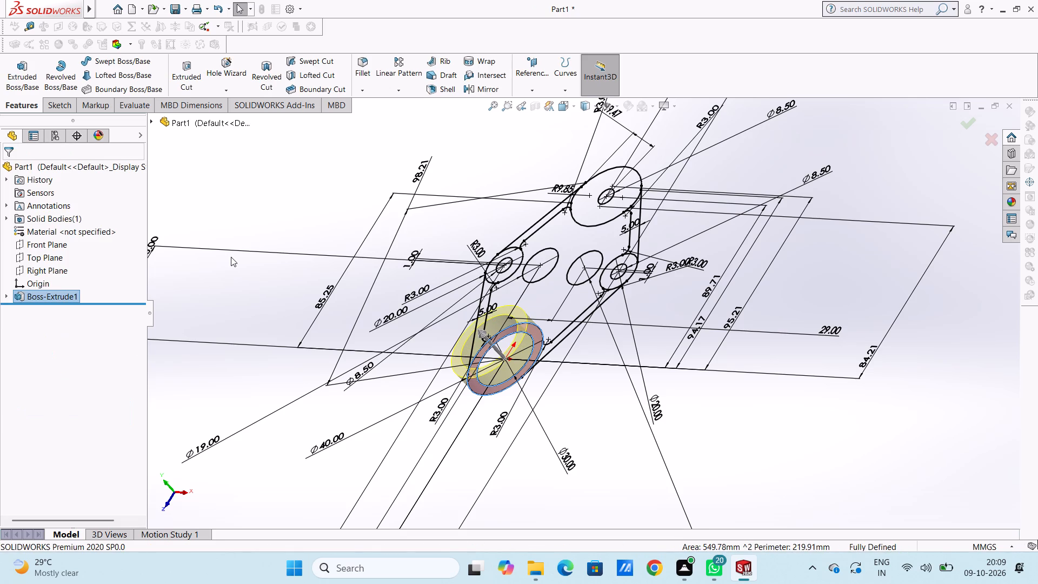
Reuse Sketch1 to extrude the region between the upper large circle and its 8.5 mm hole with a Blind depth of 9 mm.
left_click(21, 77)
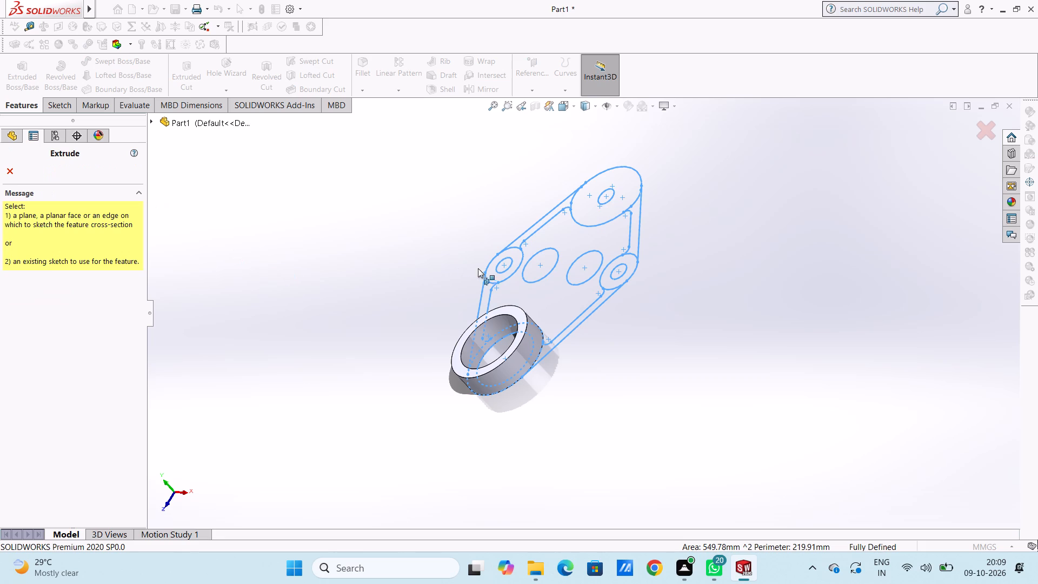
left_click(150, 122)
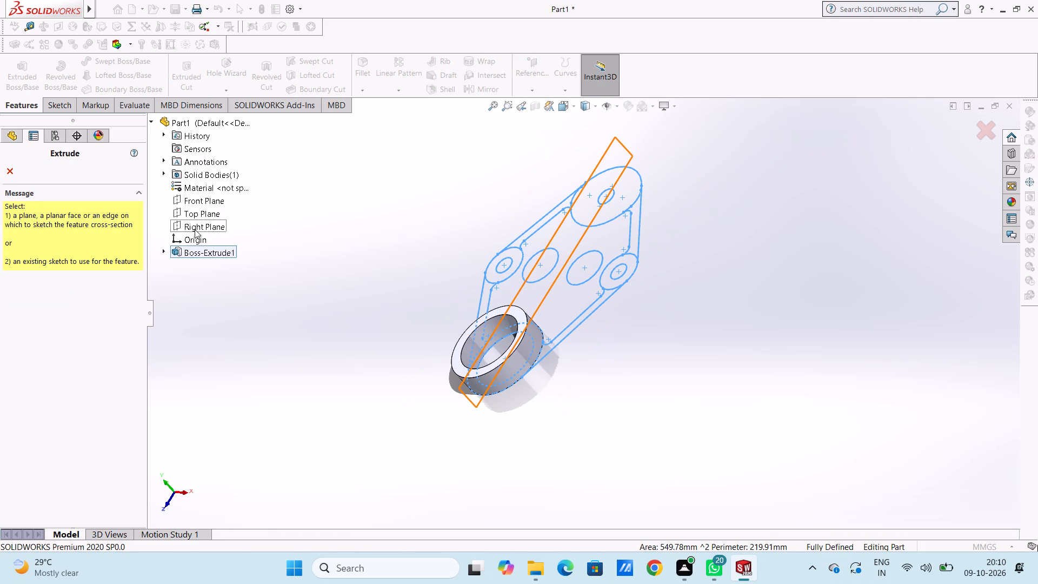
left_click(164, 249)
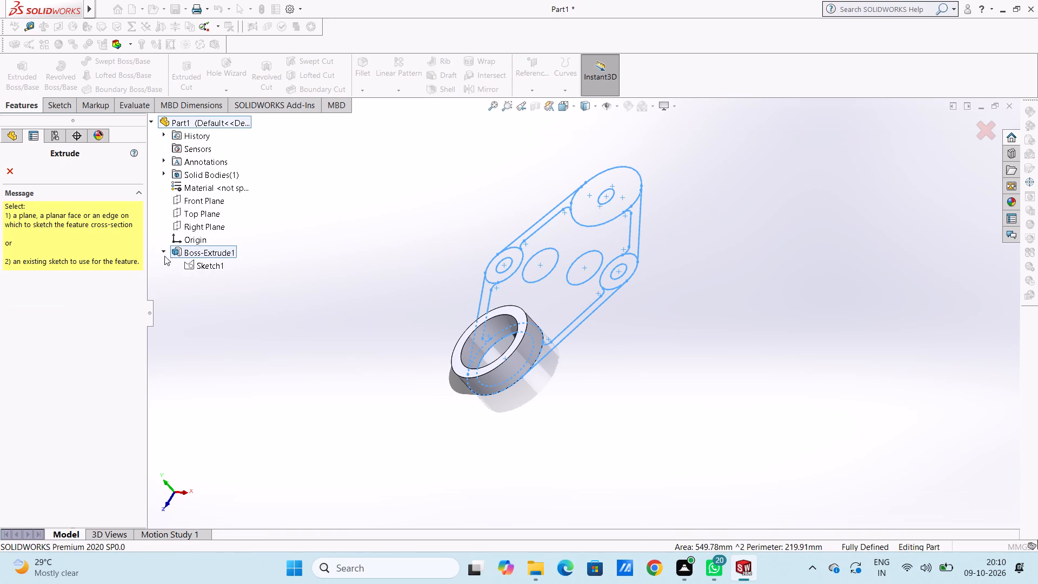
left_click(192, 266)
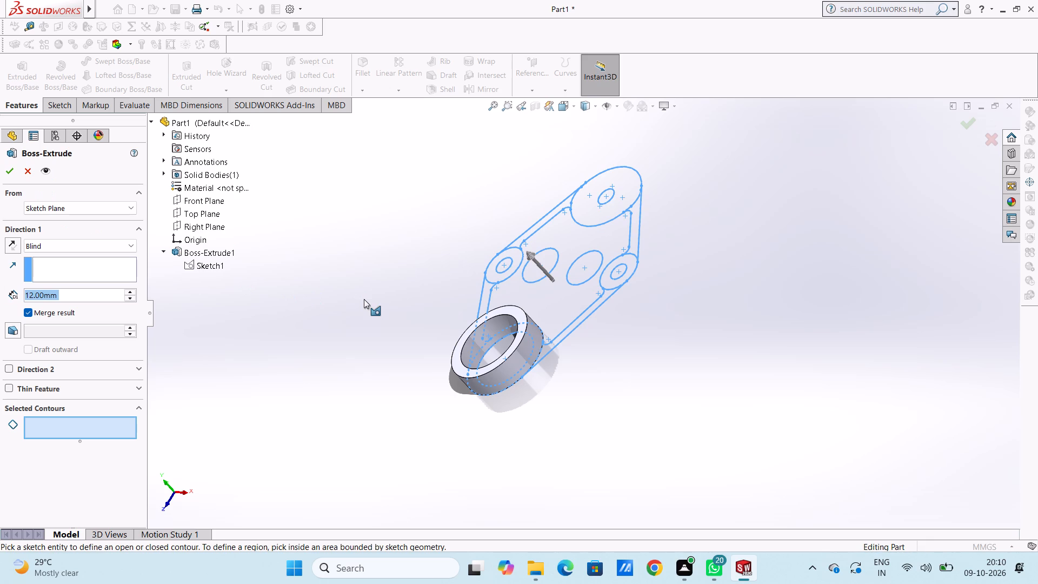
left_click(618, 196)
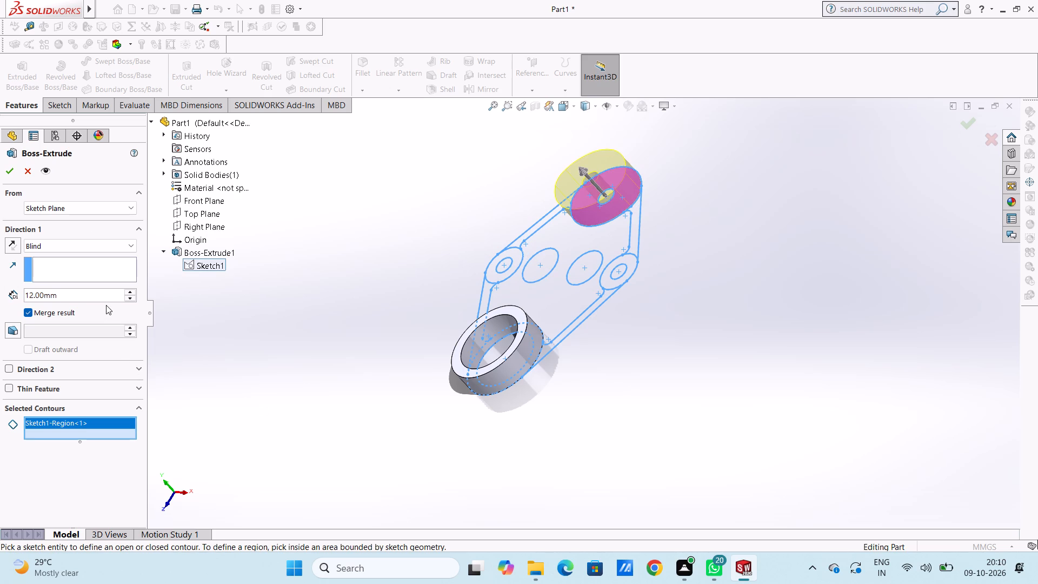
double_click(93, 295)
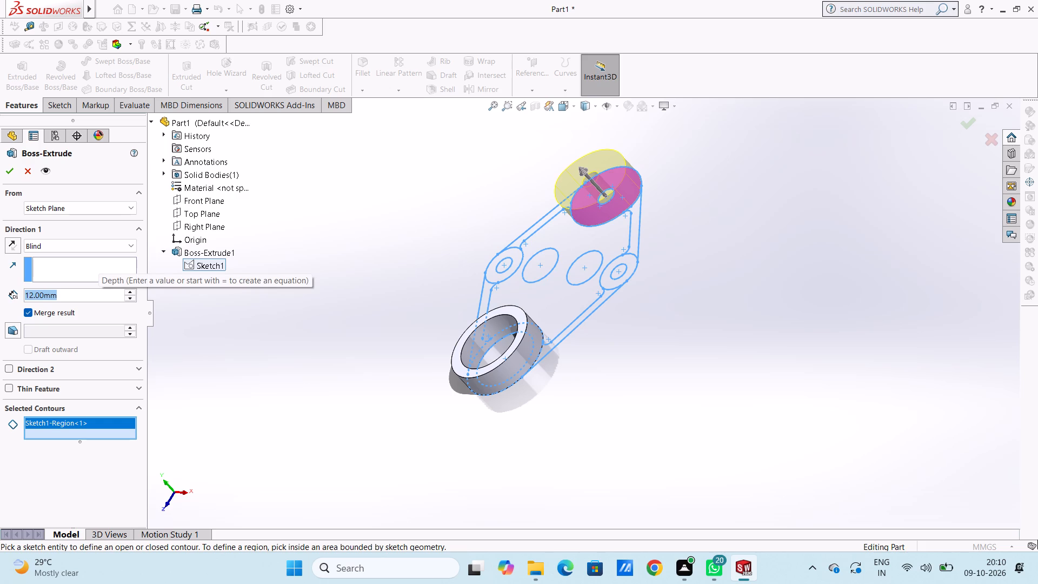
key("9")
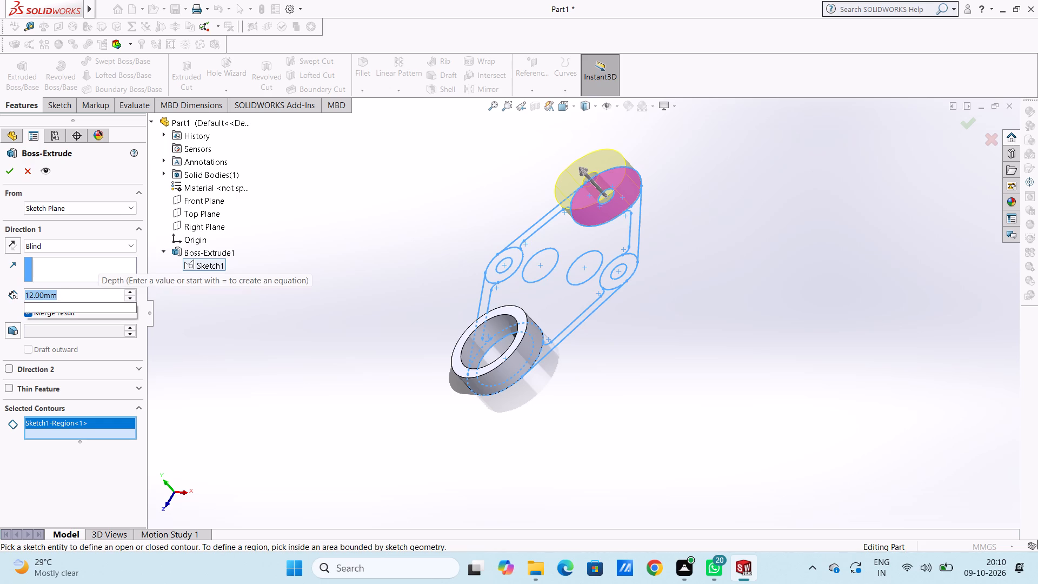
key("Return")
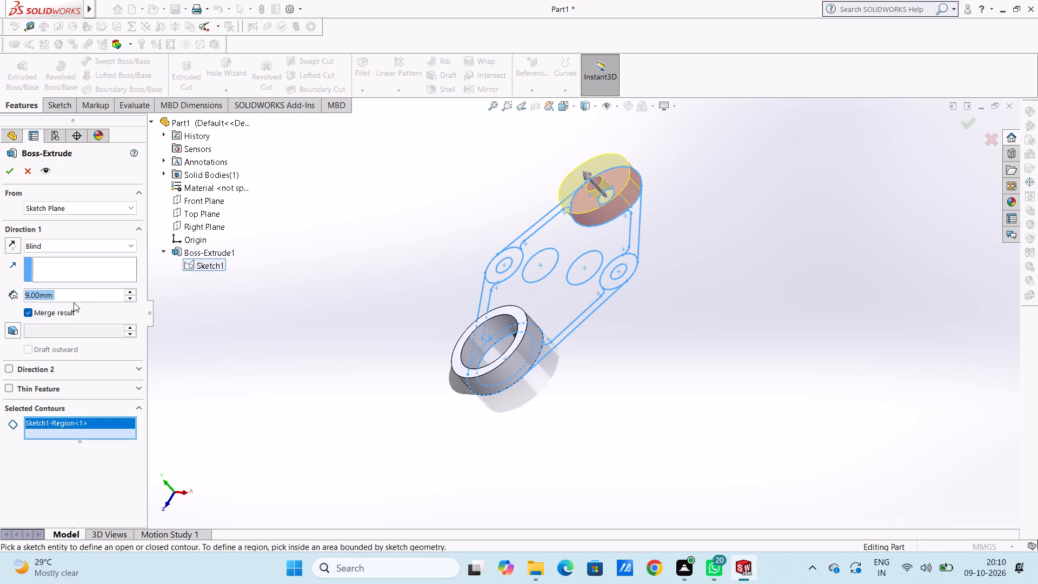
left_click(11, 171)
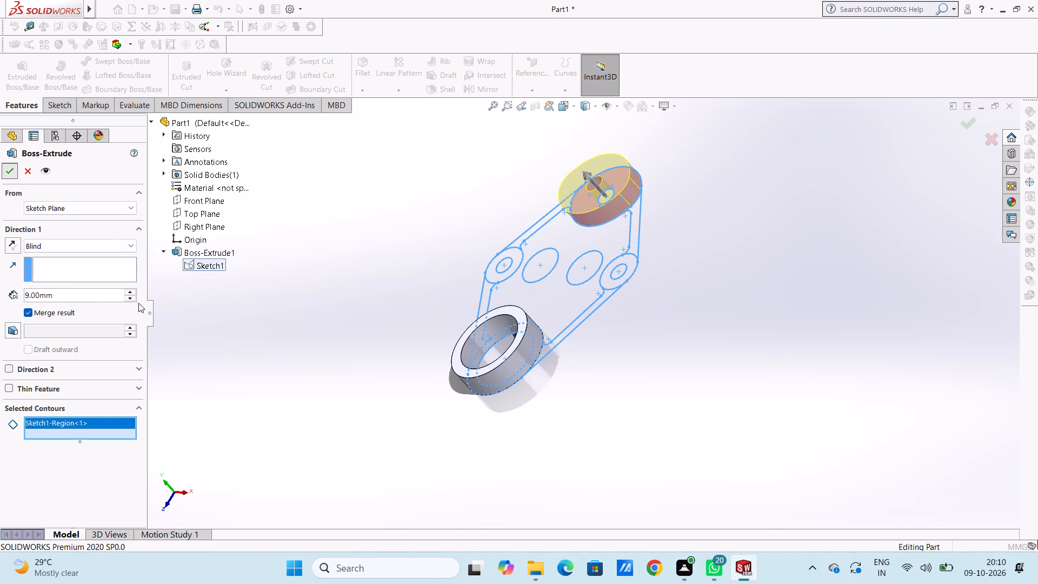
left_click(314, 428)
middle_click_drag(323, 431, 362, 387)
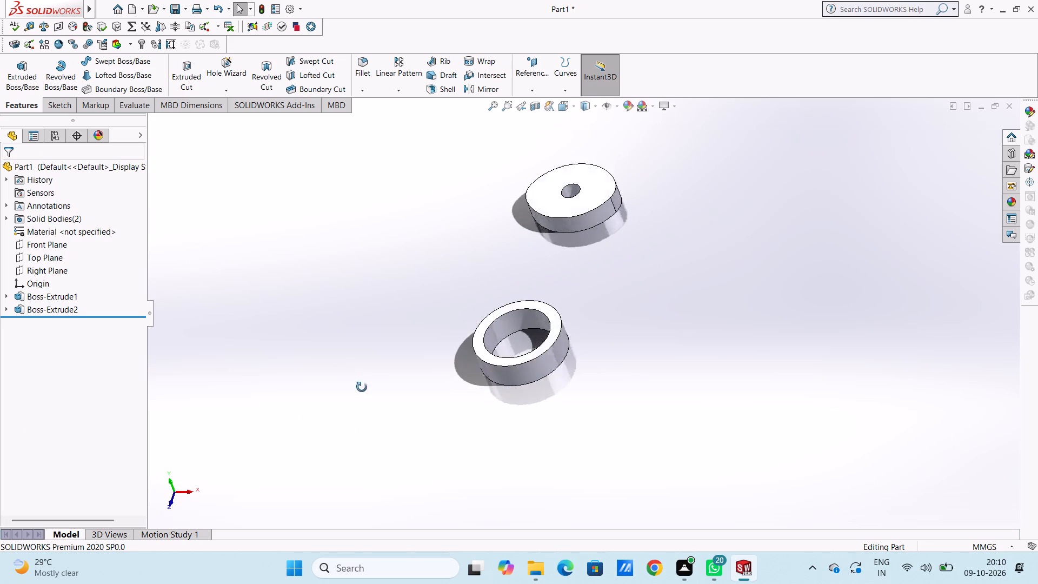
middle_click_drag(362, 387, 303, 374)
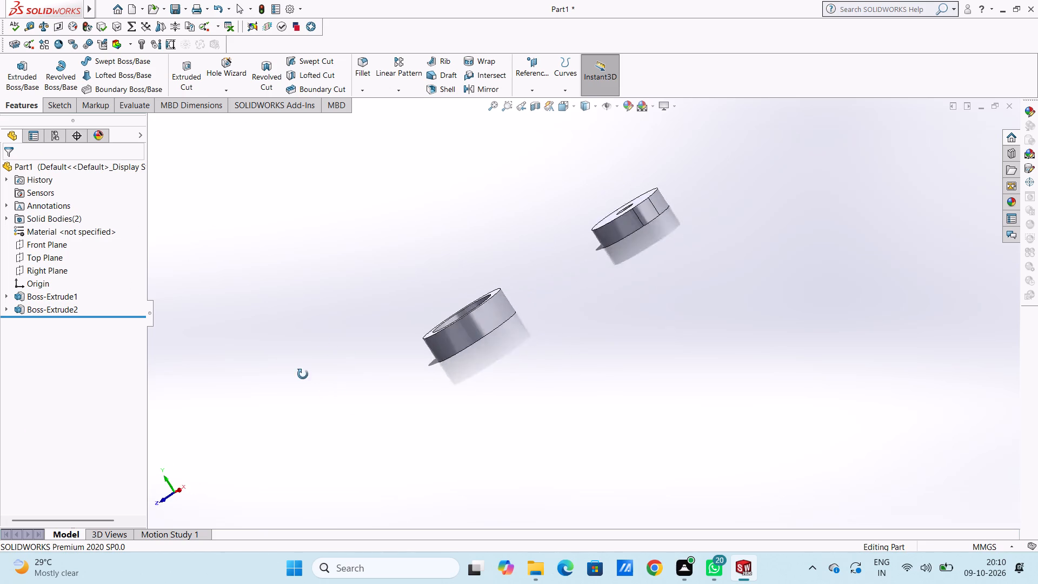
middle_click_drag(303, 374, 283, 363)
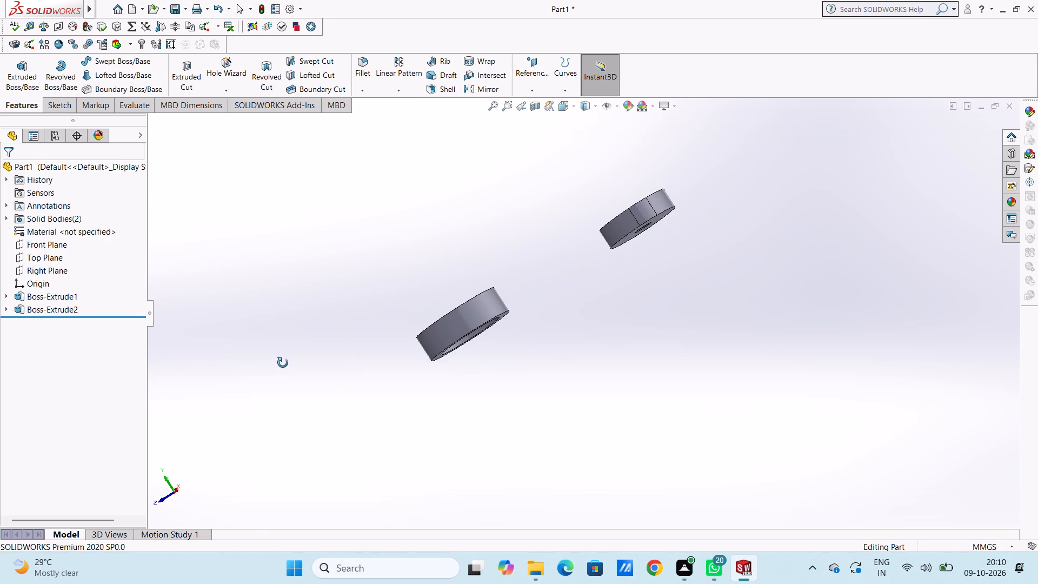
Examine the ring and the upper disc from above and below to compare their extruded heights and starting plane.
middle_click_drag(283, 363, 282, 362)
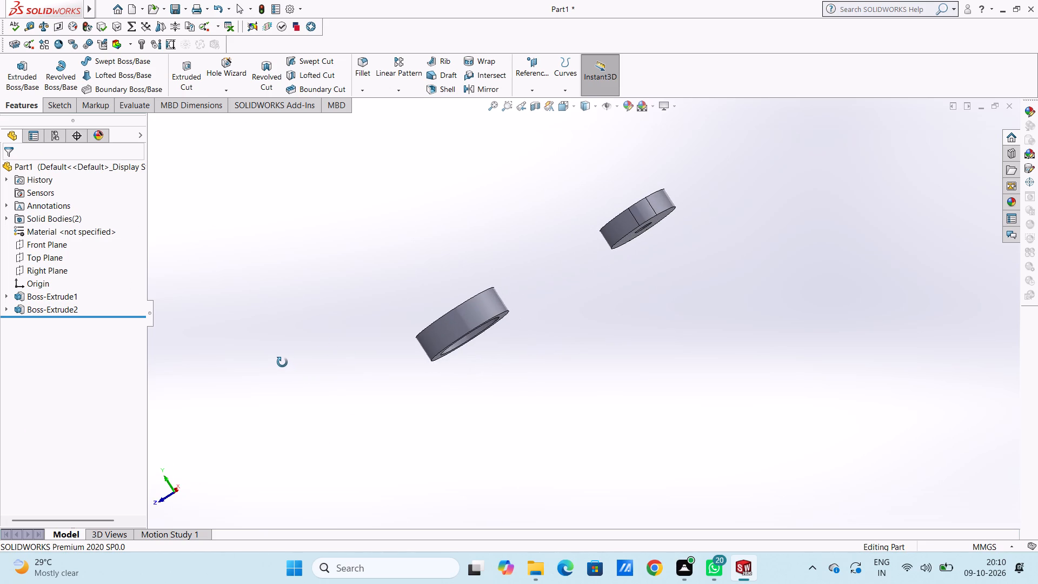
middle_click_drag(282, 362, 293, 397)
middle_click(297, 347)
middle_click(296, 347)
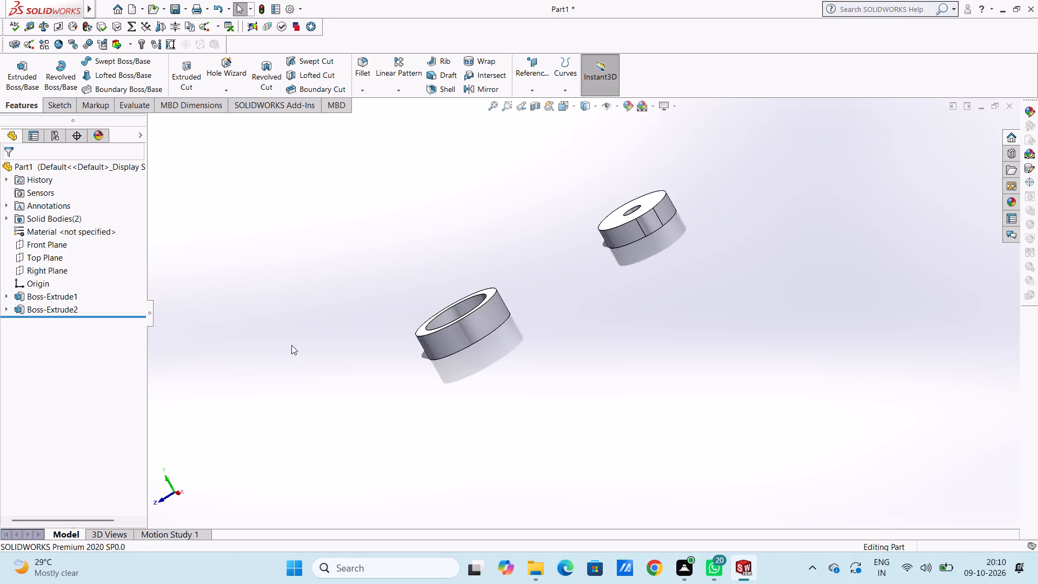
middle_click(291, 345)
scroll(321, 381, "up", 4)
middle_click_drag(424, 396, 419, 331)
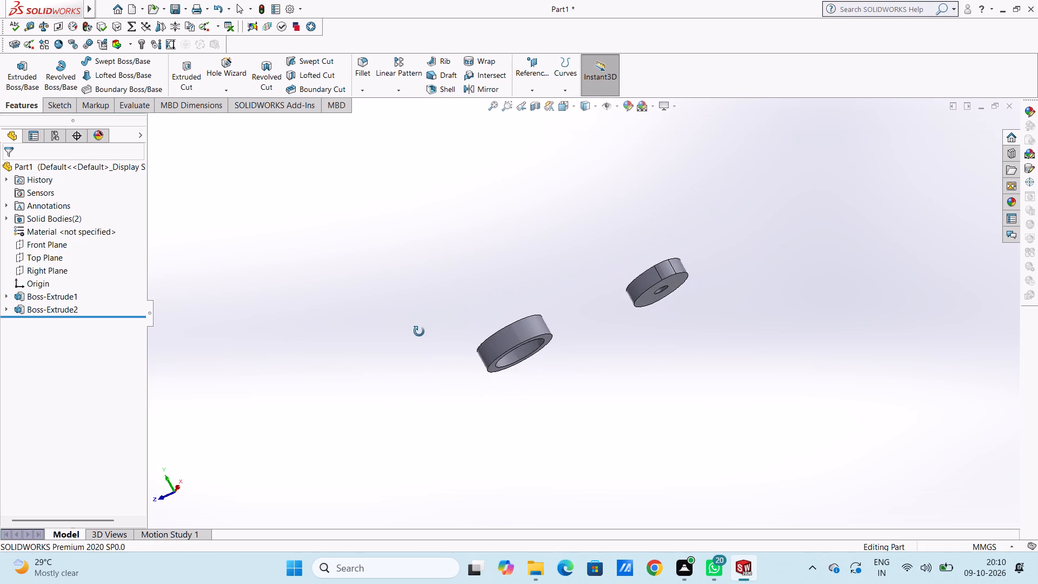
middle_click_drag(419, 331, 423, 351)
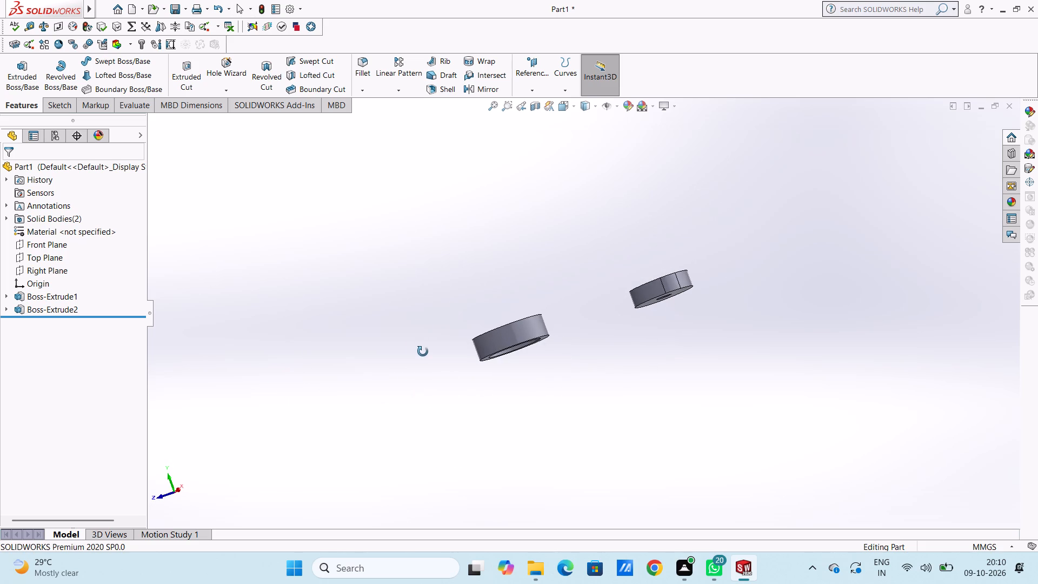
middle_click_drag(423, 351, 422, 355)
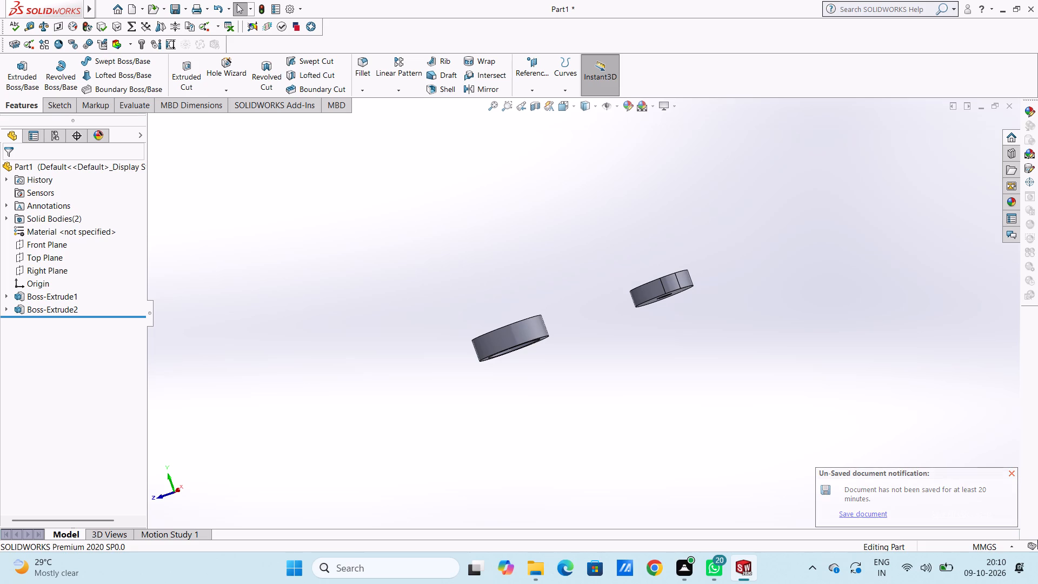
Reuse Sketch1 to extrude the four edge strips, both 19 mm corner rings and the central plate region with a Blind depth of 6 mm.
left_click(23, 74)
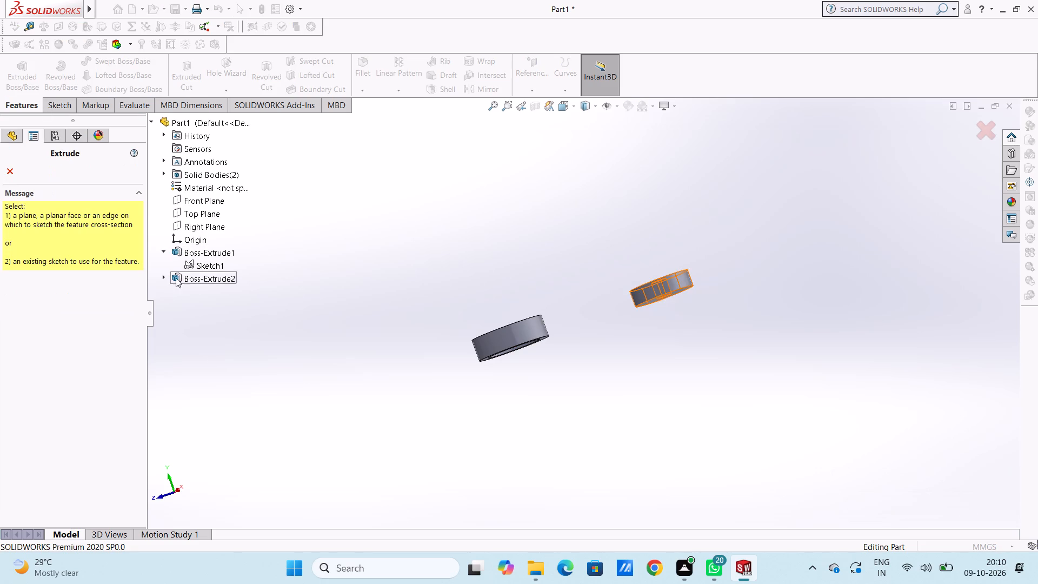
left_click(162, 278)
left_click(199, 263)
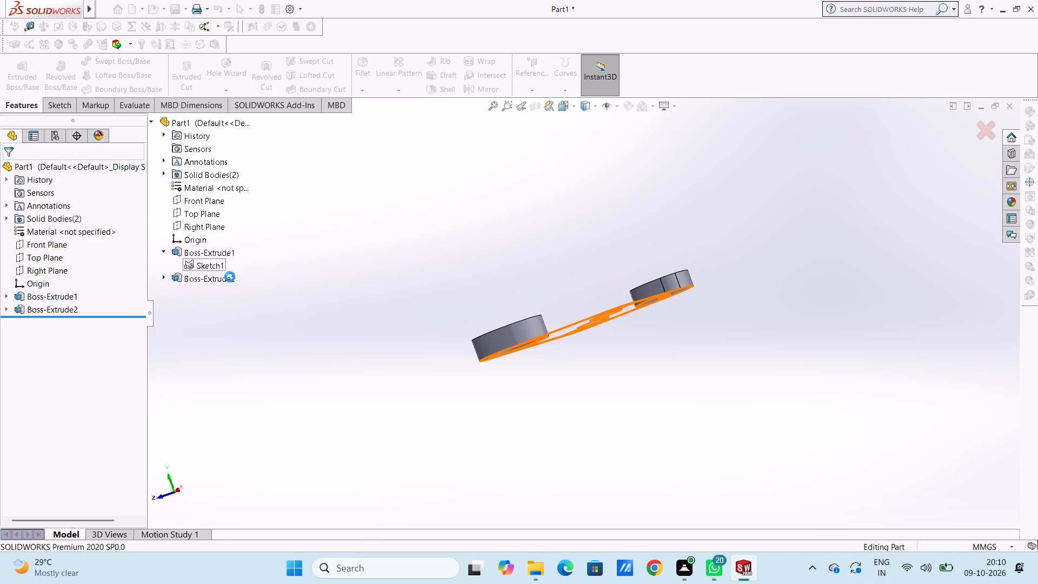
middle_click_drag(418, 247, 470, 416)
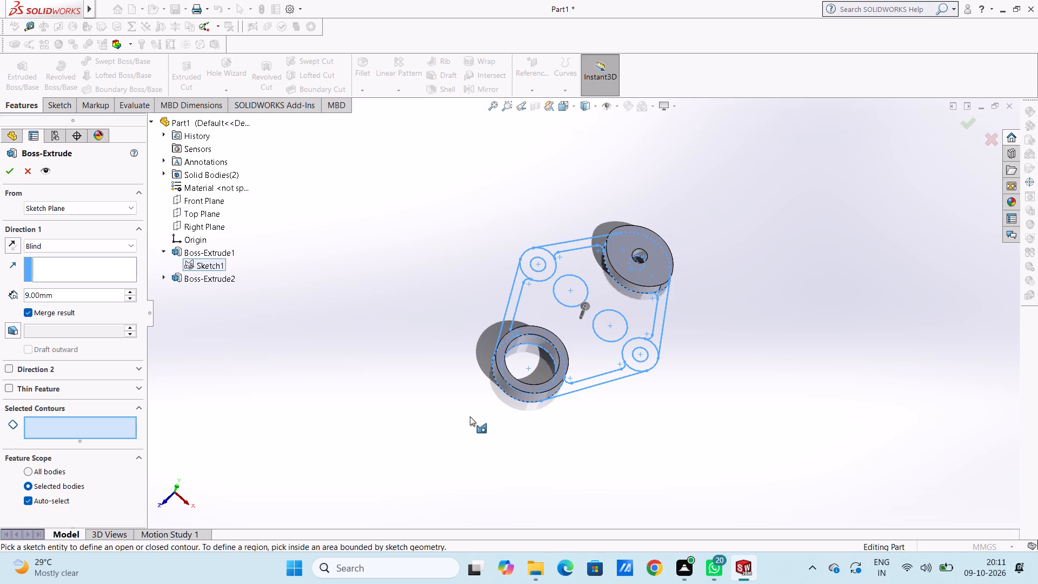
left_click(514, 296)
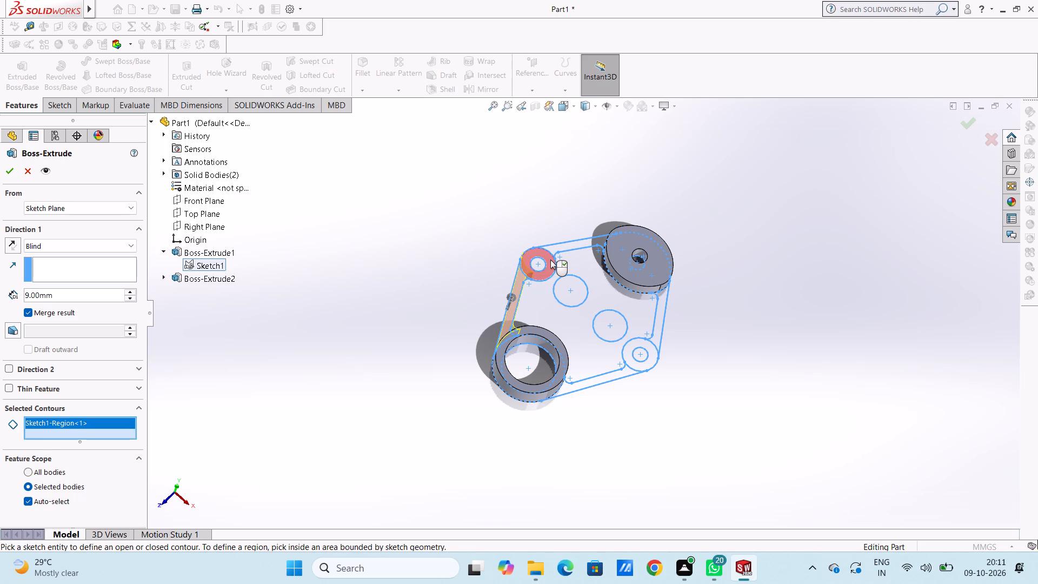
left_click(550, 259)
left_click(569, 244)
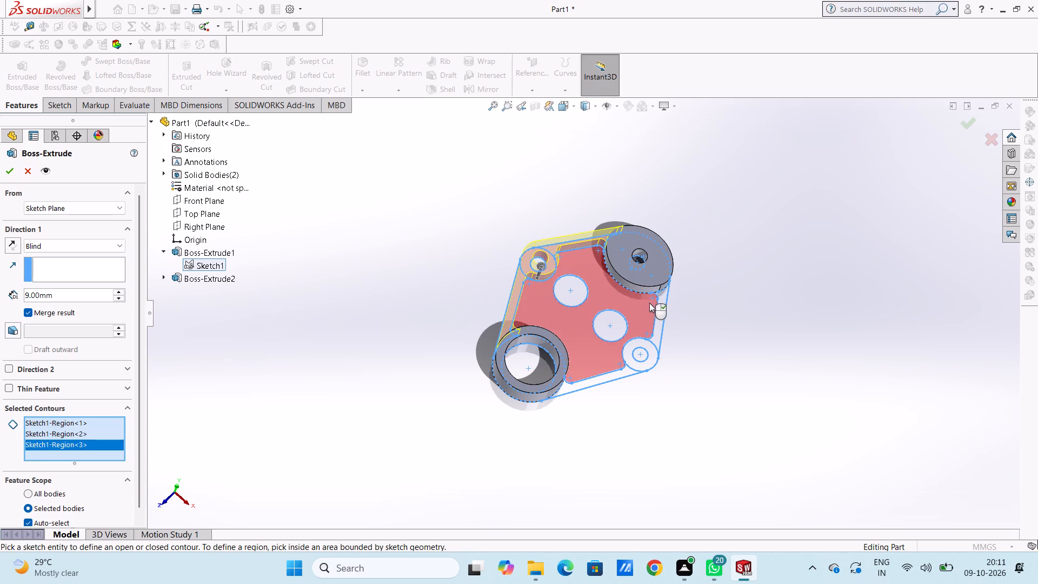
left_click(661, 308)
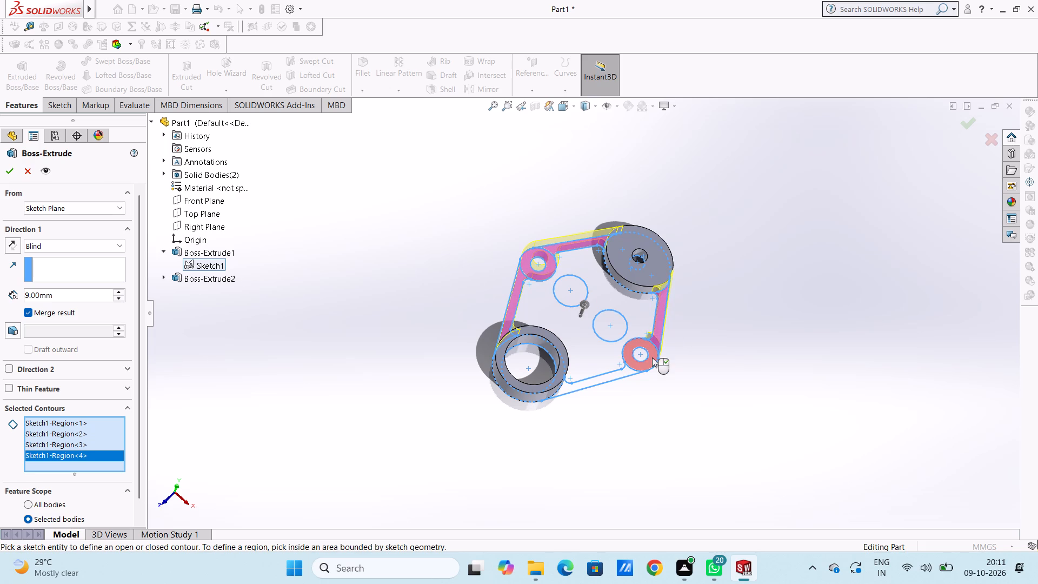
left_click(652, 357)
left_click(609, 377)
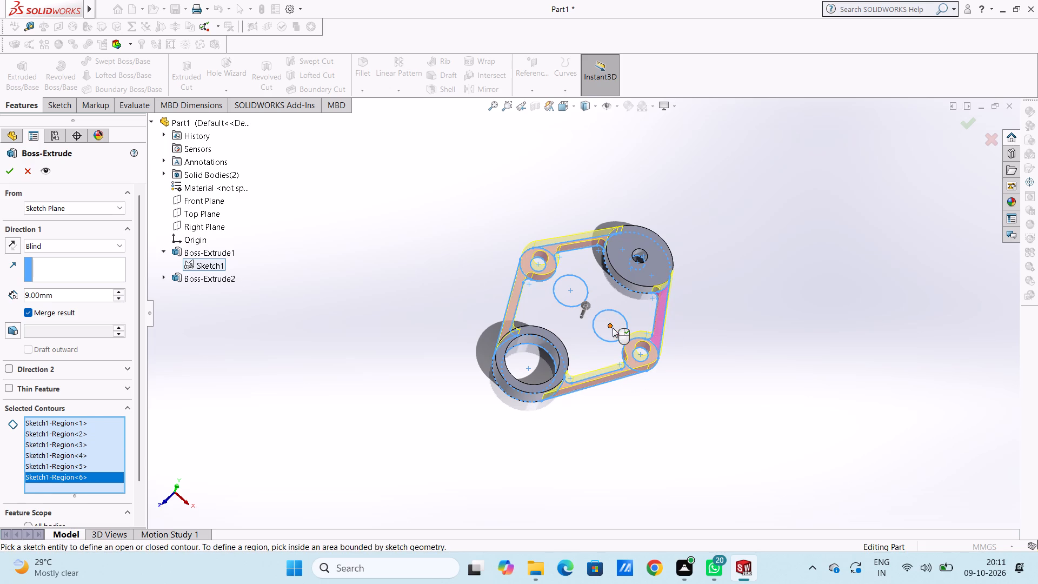
left_click(580, 342)
middle_click_drag(413, 378, 411, 298)
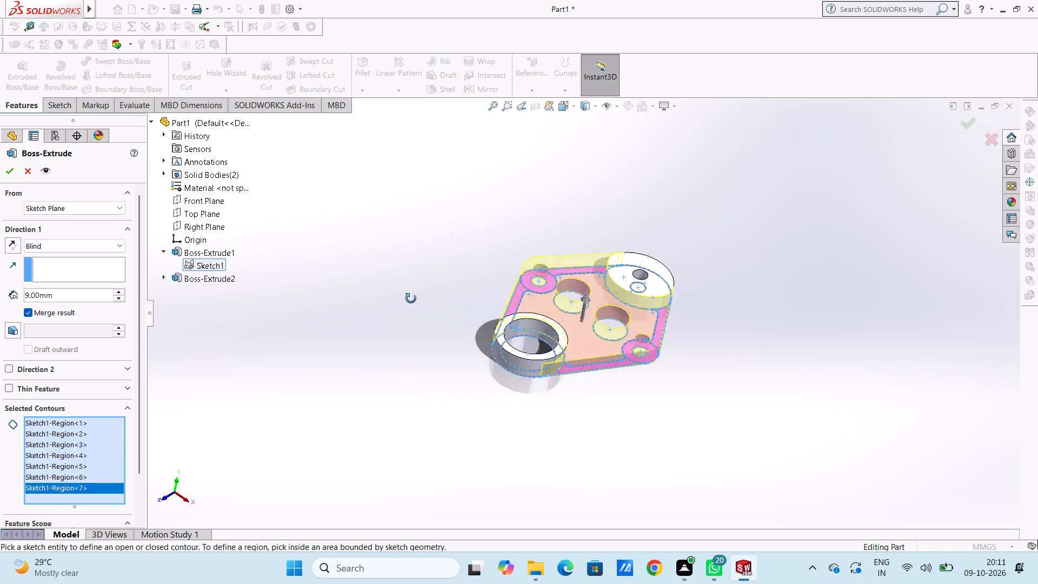
middle_click_drag(411, 298, 448, 338)
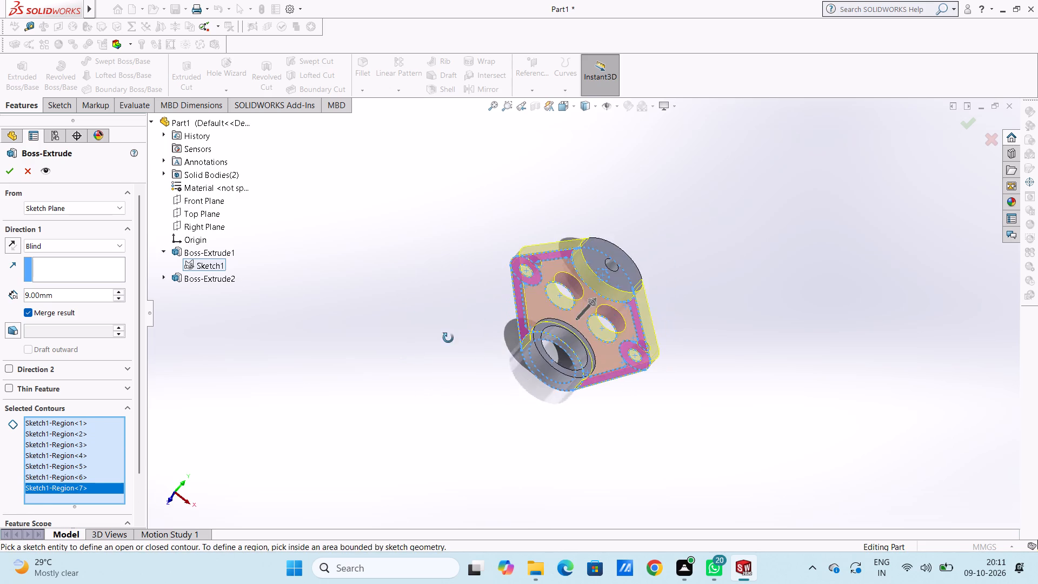
middle_click_drag(448, 338, 389, 341)
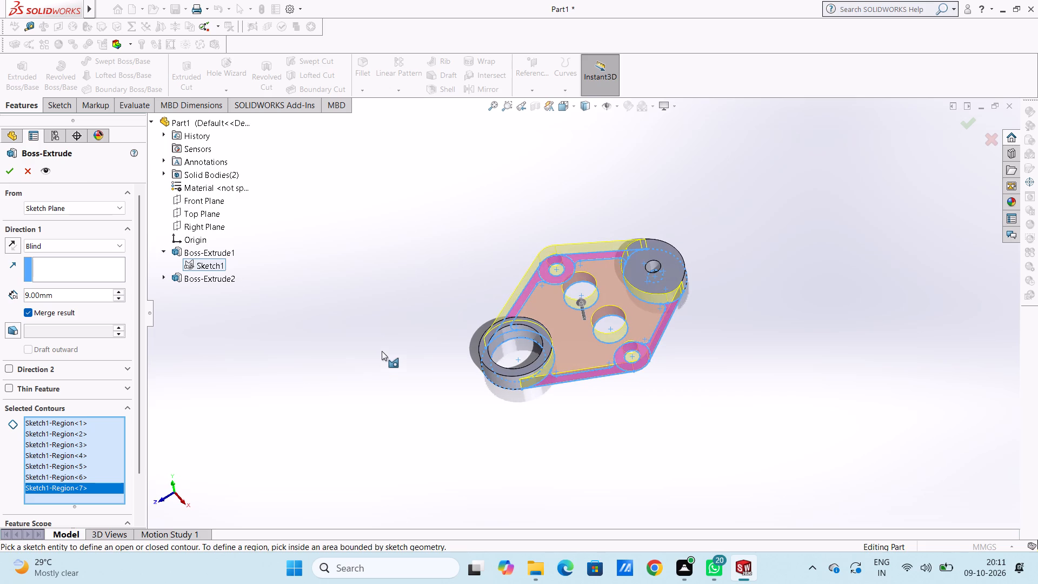
double_click(96, 295)
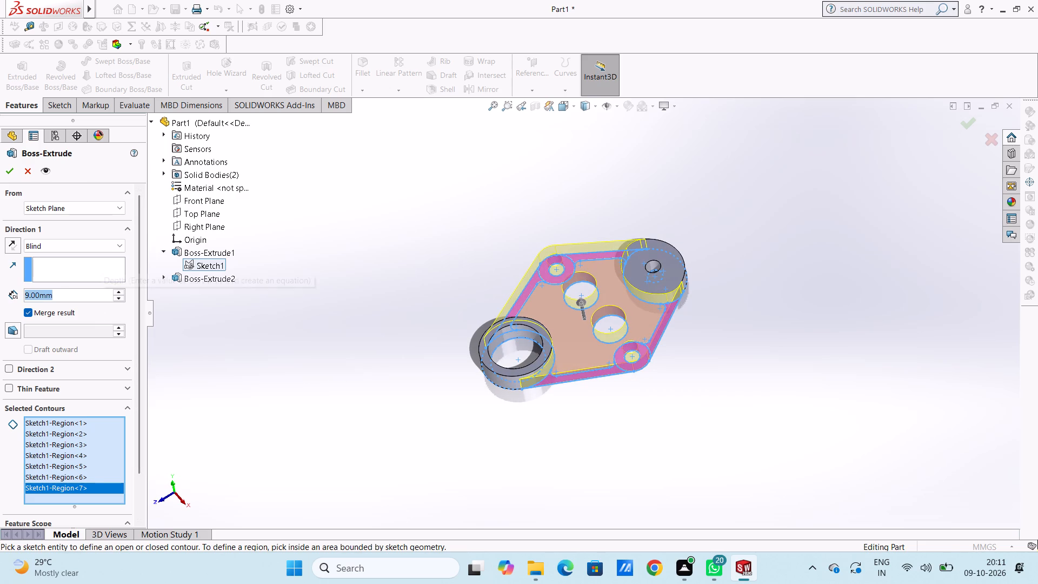
key("6")
key("Return")
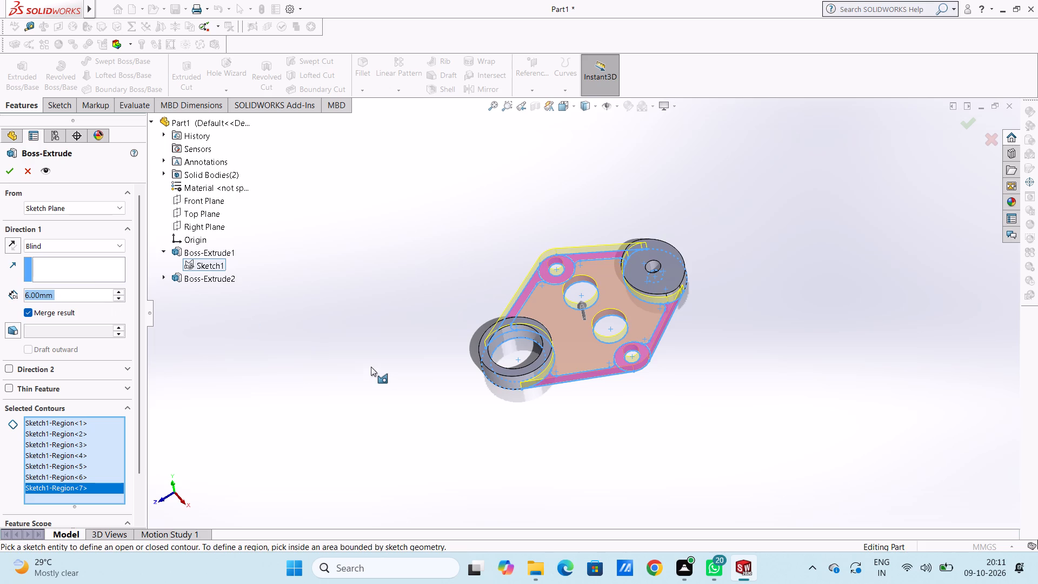
middle_click_drag(362, 363, 350, 237)
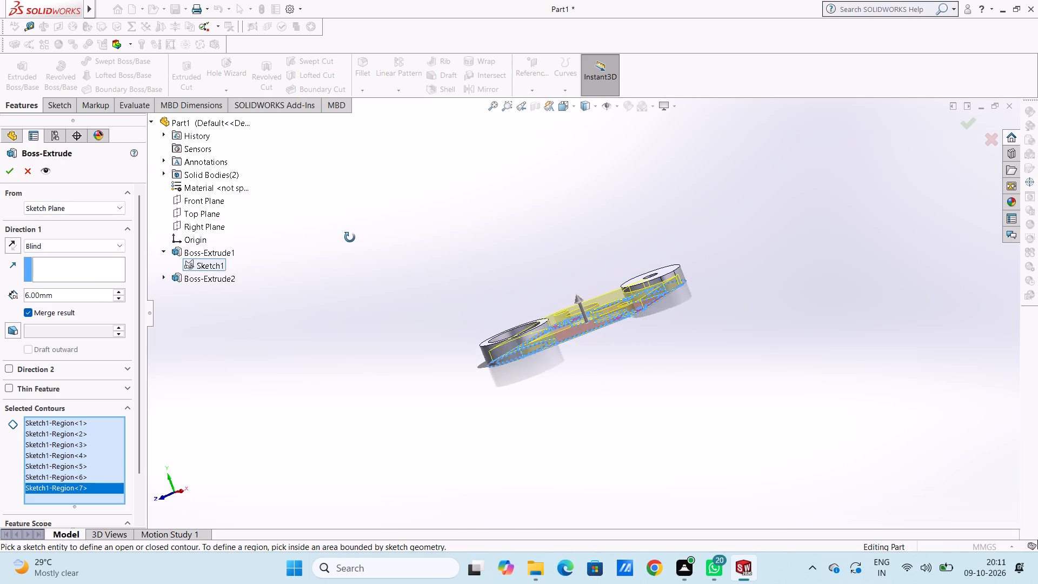
middle_click_drag(350, 237, 347, 238)
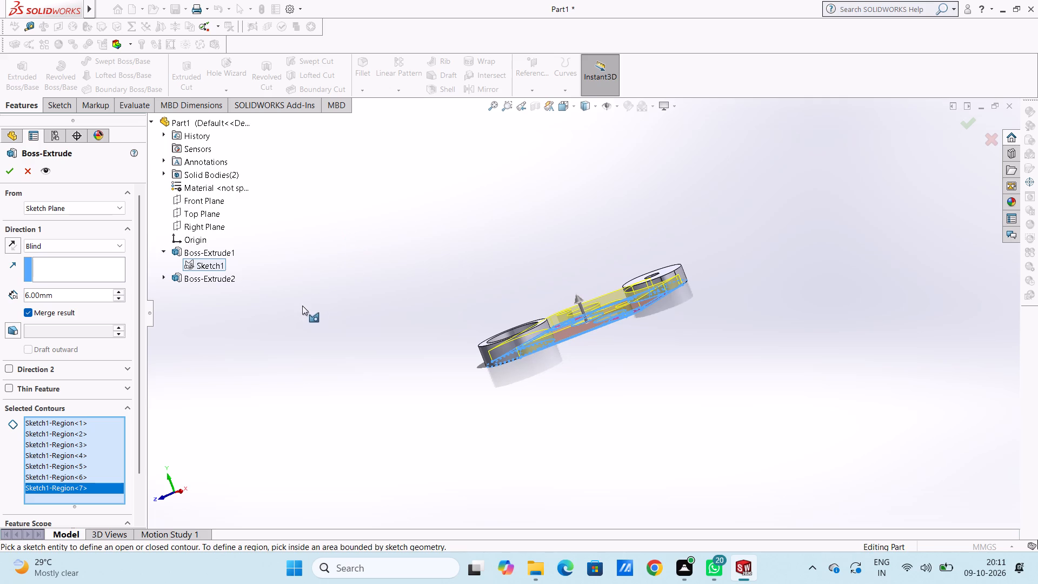
left_click(13, 171)
left_click(276, 304)
Begin another boss extrusion from Sketch1, selecting the ring between the 30 mm and 40 mm circles at the origin.
middle_click_drag(312, 333, 317, 275)
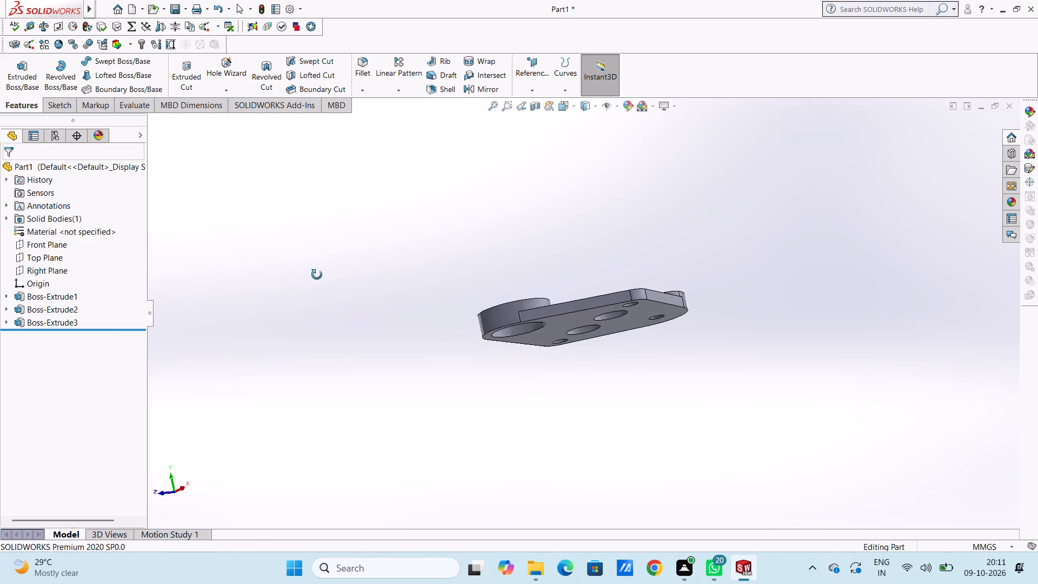
middle_click_drag(317, 275, 303, 277)
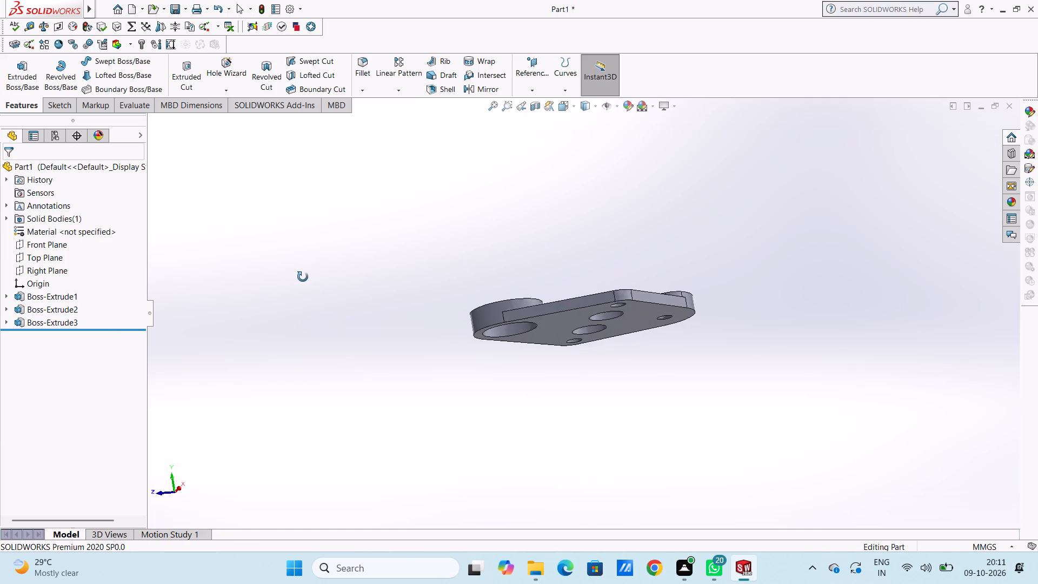
middle_click_drag(303, 277, 298, 368)
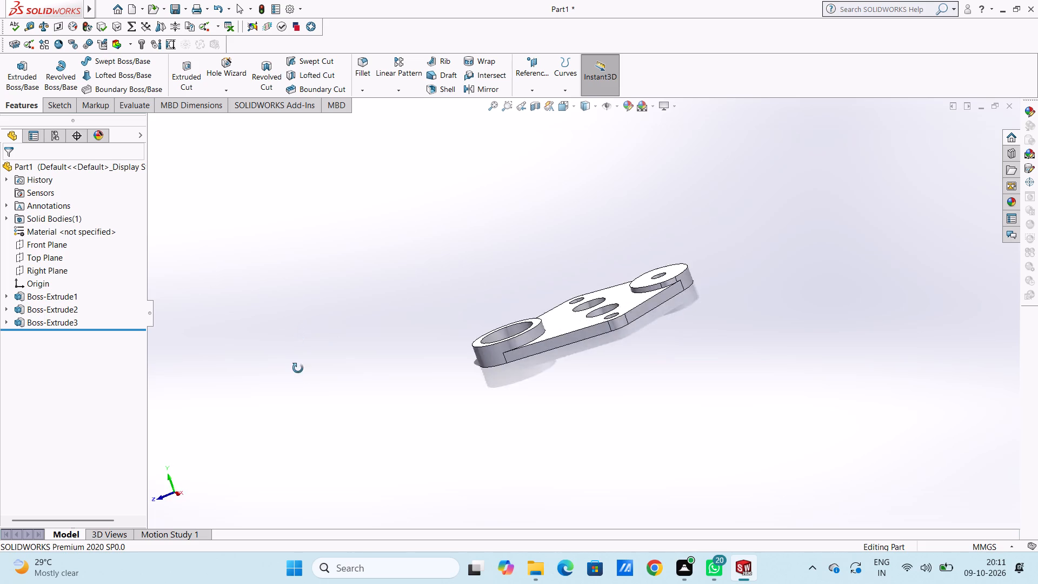
middle_click_drag(298, 368, 322, 424)
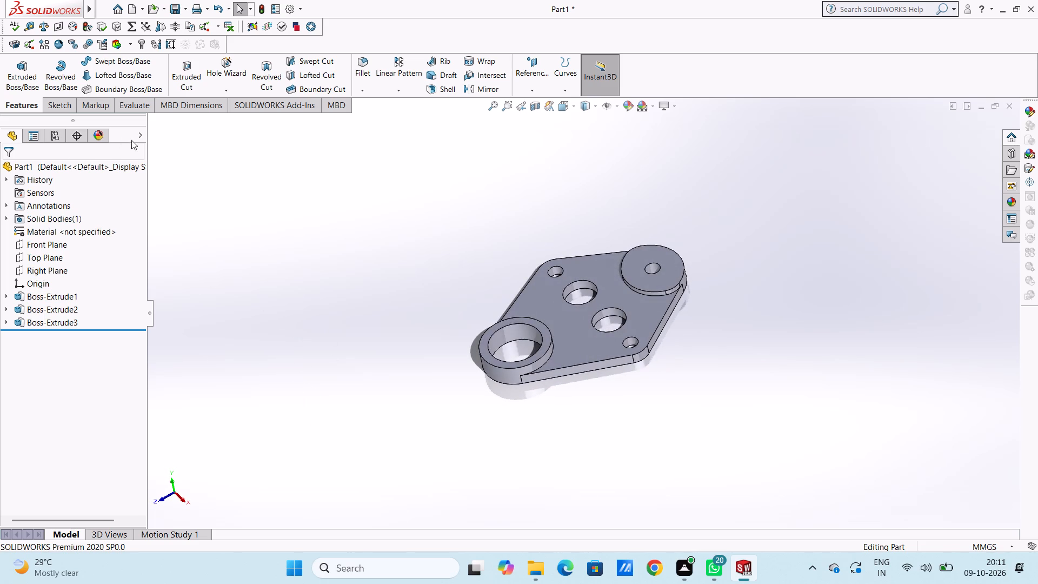
left_click(28, 79)
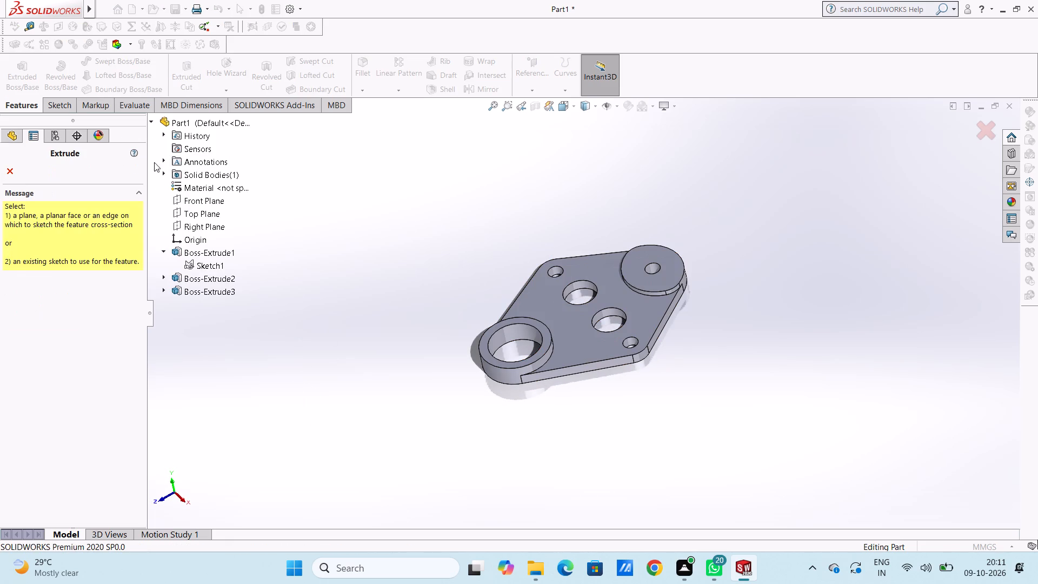
left_click(193, 267)
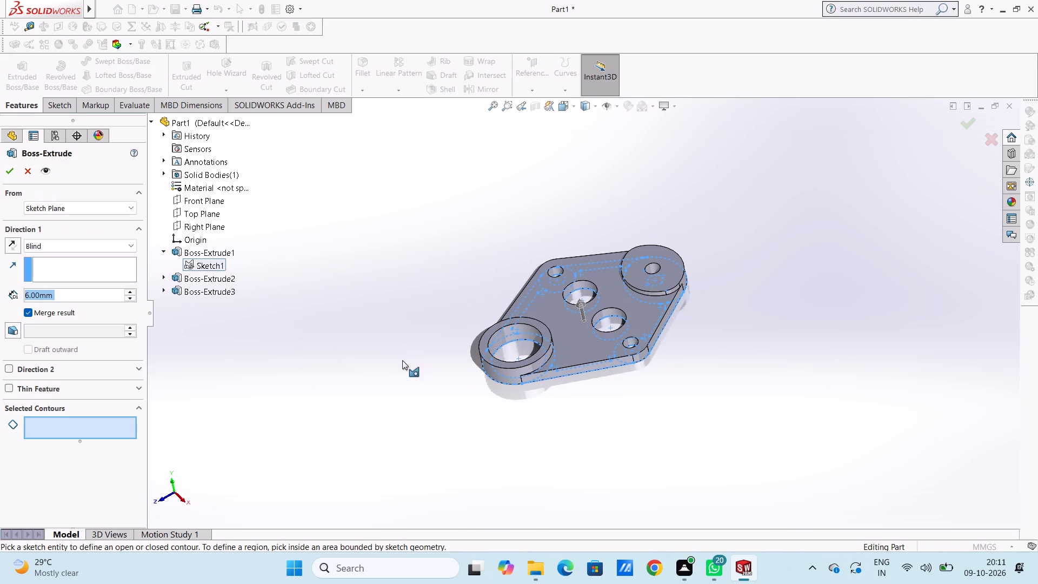
middle_click_drag(402, 360, 389, 342)
scroll(569, 354, "down", 2)
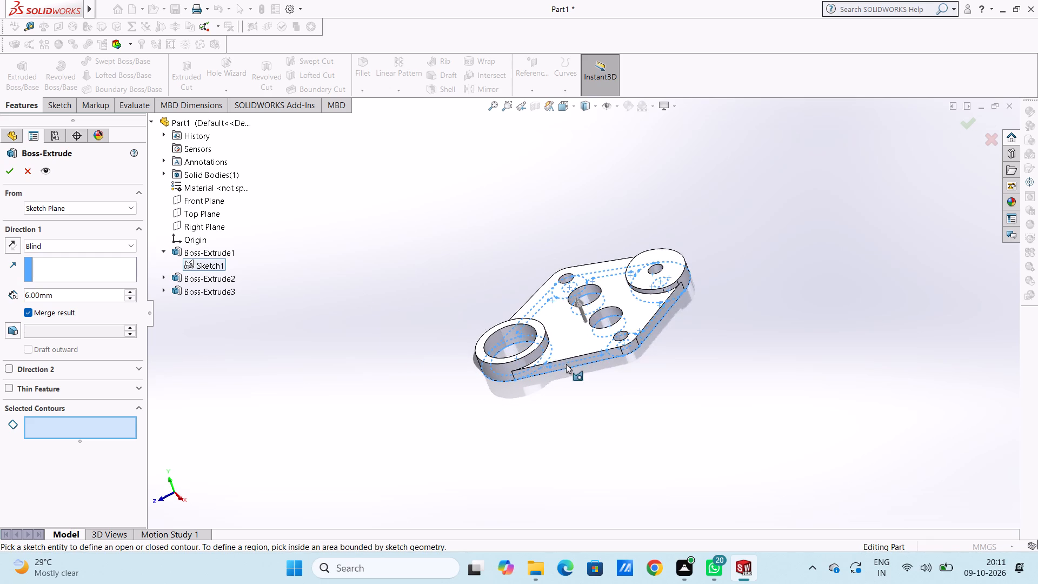
scroll(566, 364, "down", 2)
left_click(528, 323)
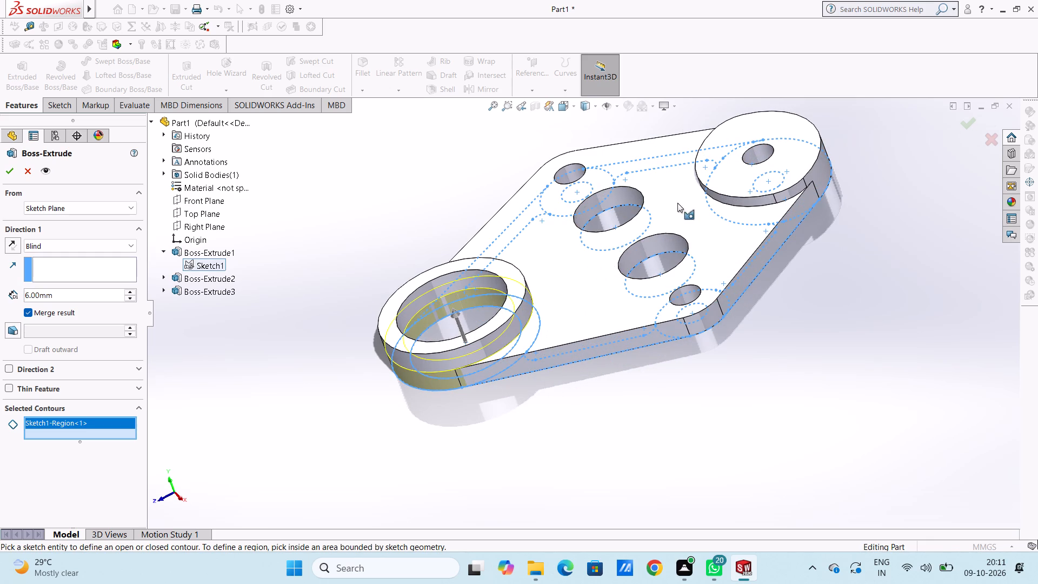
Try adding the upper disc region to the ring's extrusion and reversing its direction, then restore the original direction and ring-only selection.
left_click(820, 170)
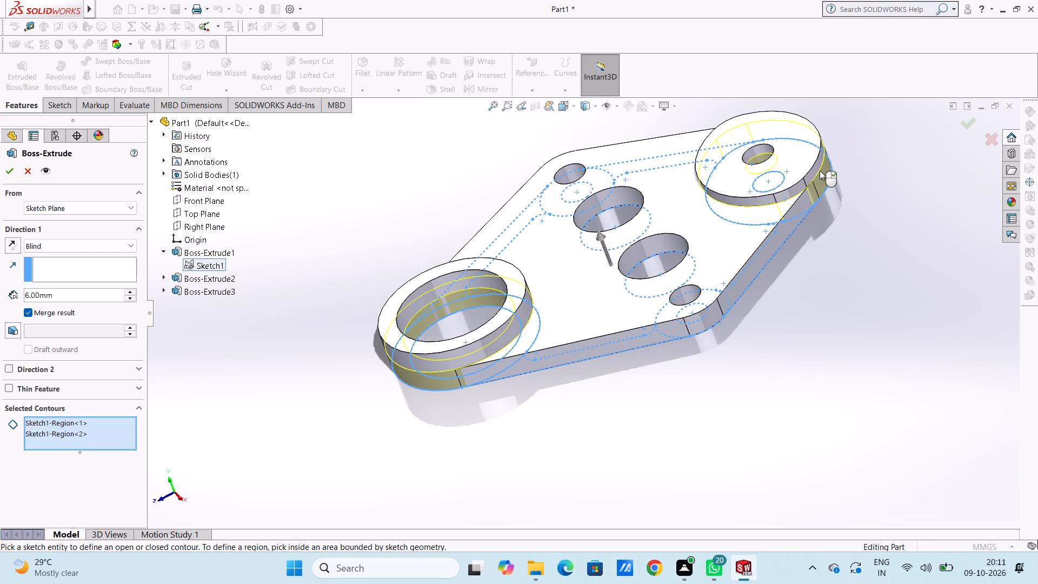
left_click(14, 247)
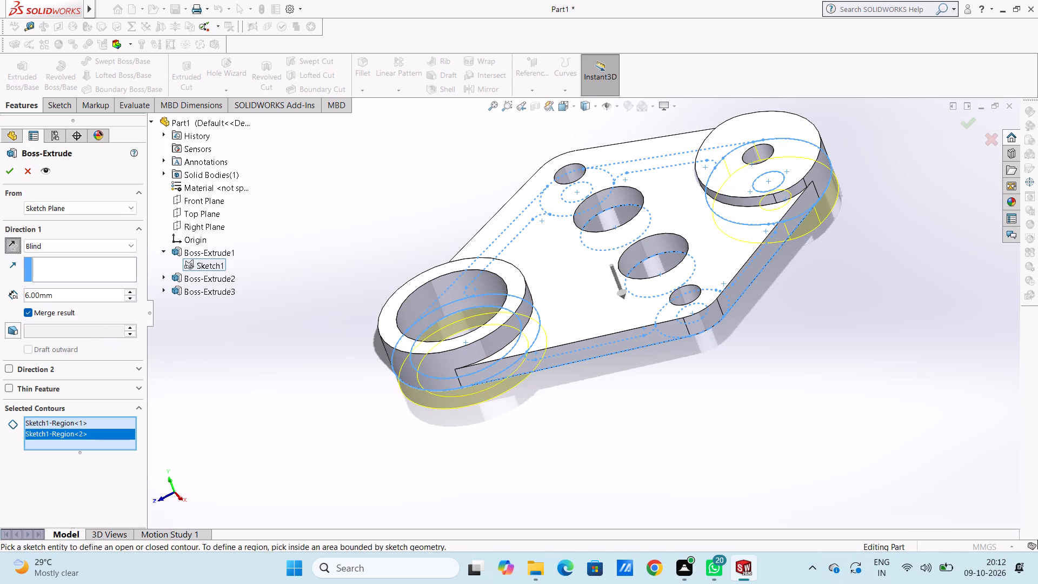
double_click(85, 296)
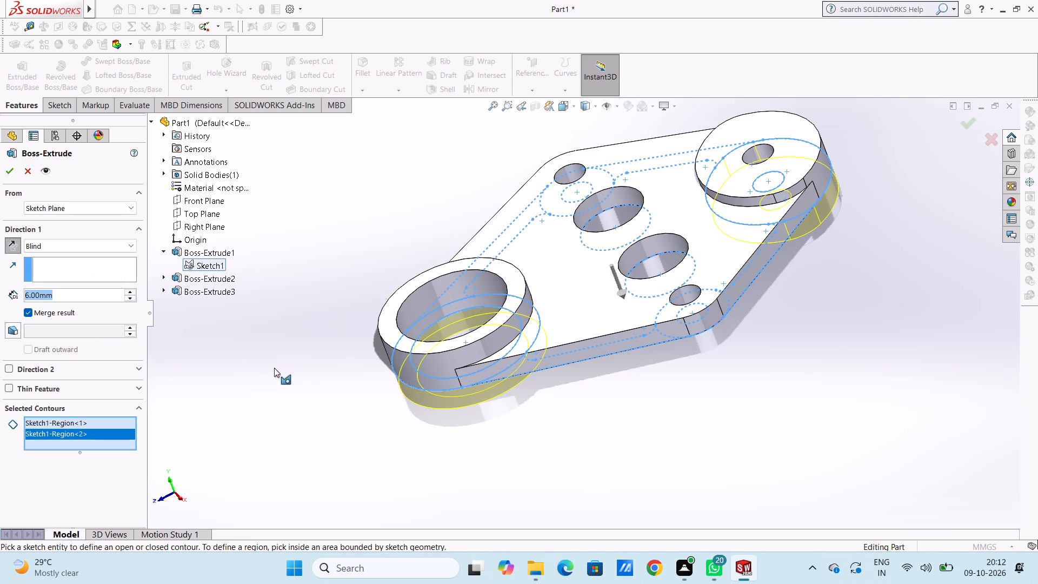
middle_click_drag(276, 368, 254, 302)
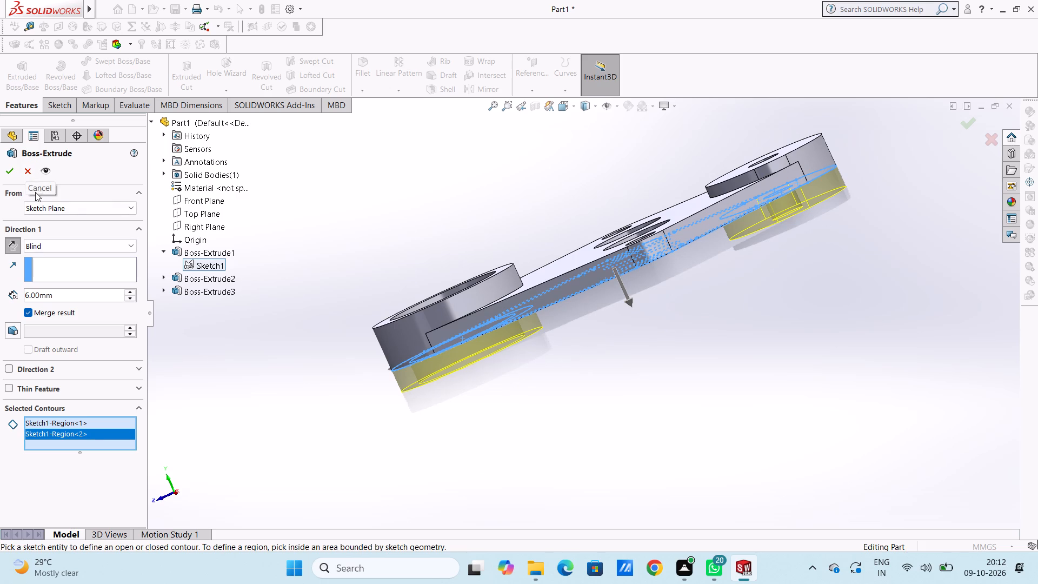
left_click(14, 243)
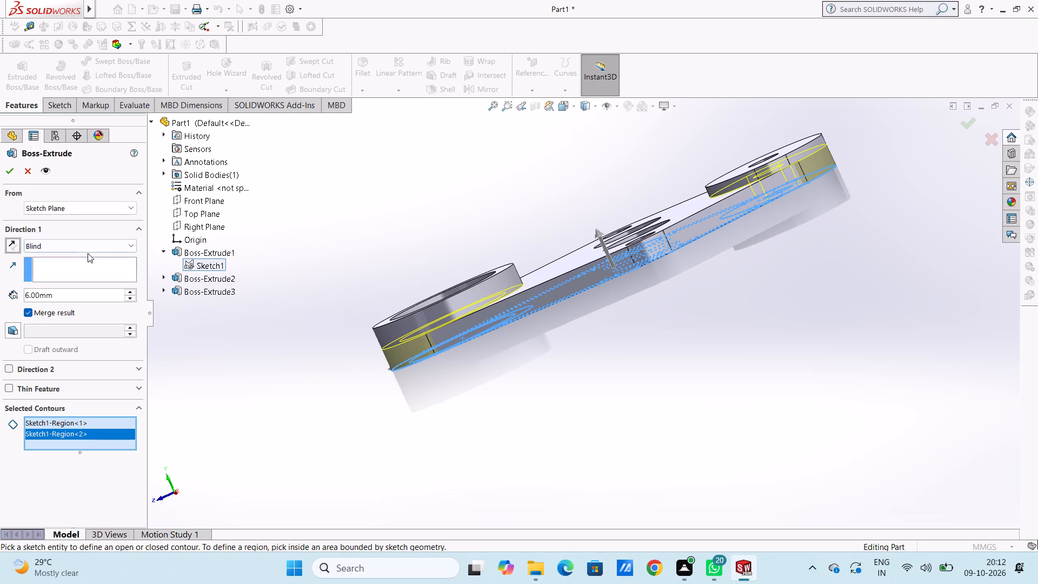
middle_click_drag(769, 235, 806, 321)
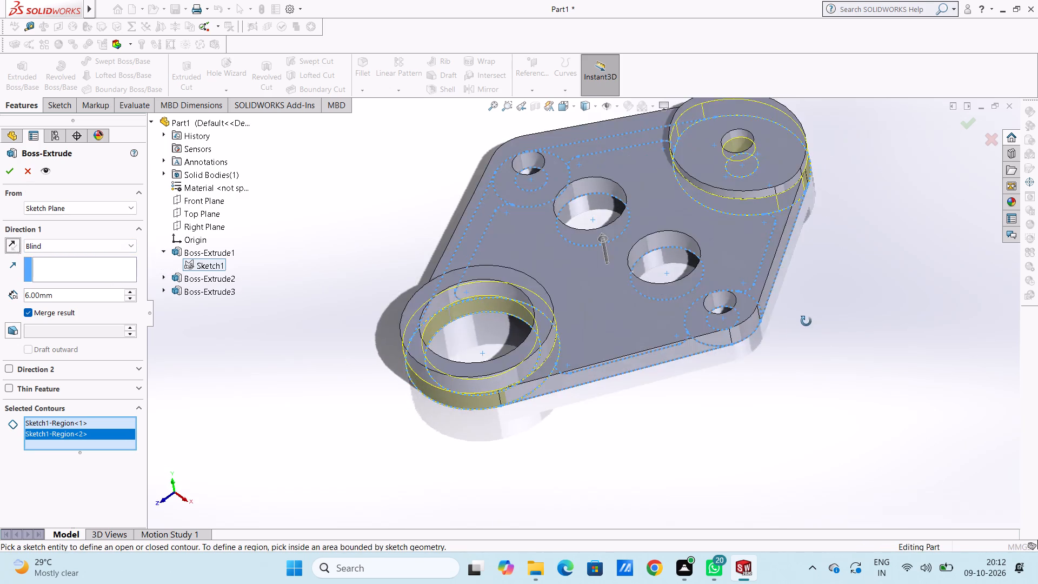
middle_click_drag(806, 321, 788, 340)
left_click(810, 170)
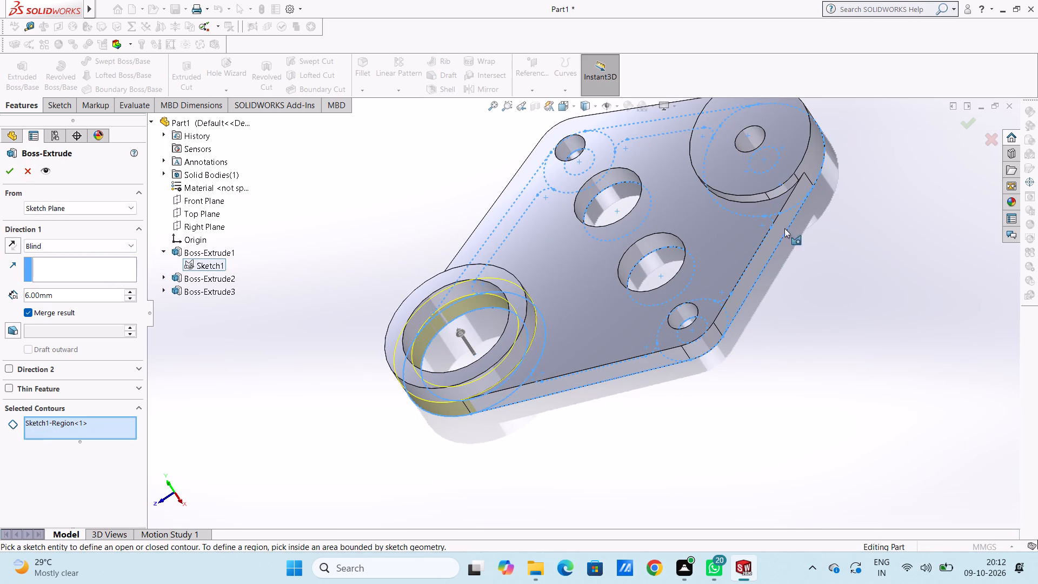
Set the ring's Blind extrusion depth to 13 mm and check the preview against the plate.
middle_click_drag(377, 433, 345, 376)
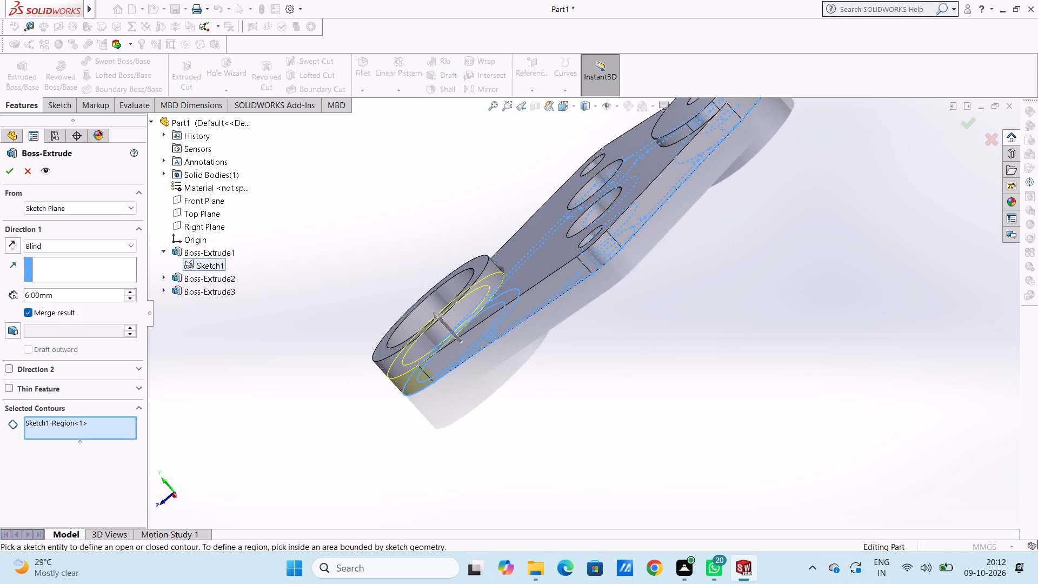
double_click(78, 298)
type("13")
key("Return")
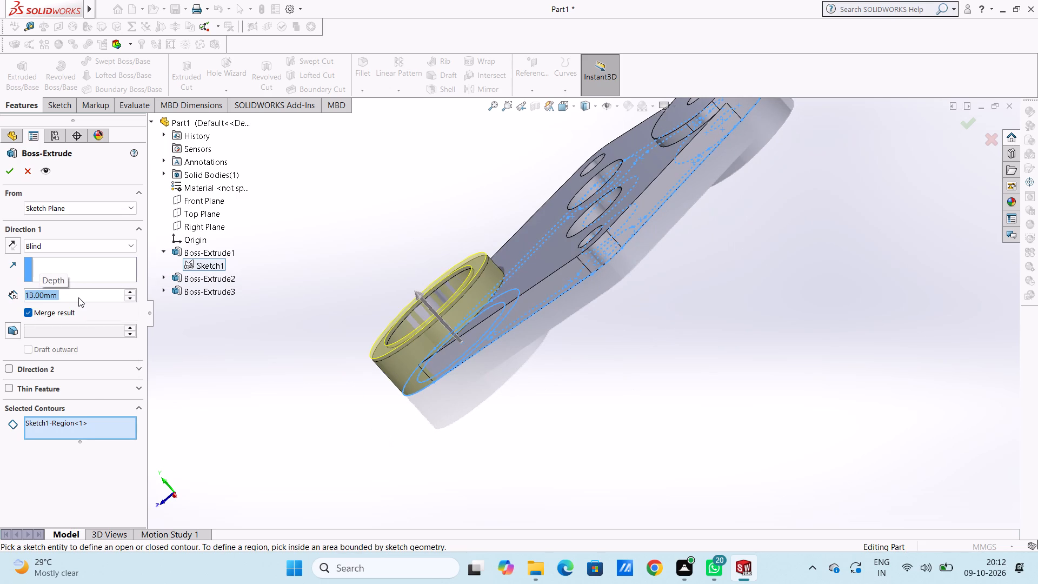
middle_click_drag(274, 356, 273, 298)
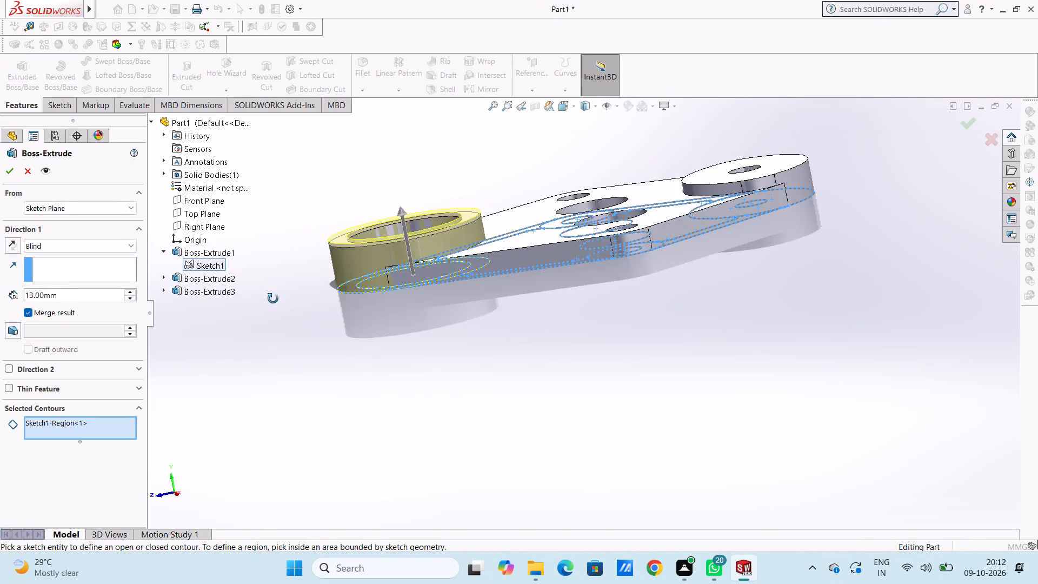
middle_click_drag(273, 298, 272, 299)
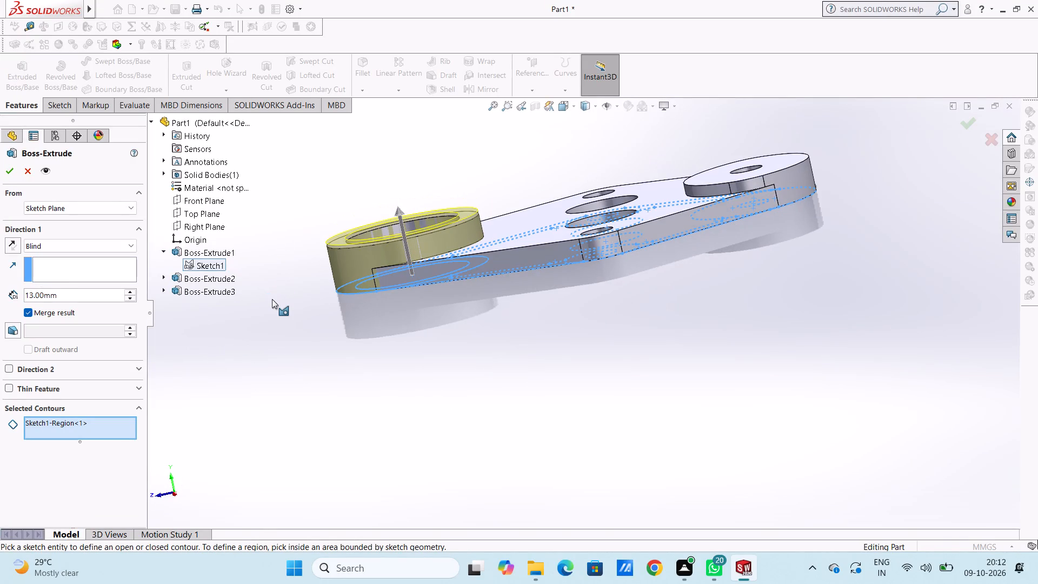
Extrude the ring between the 30 mm and 40 mm circles with a Blind depth of 15 mm.
double_click(70, 295)
type("15")
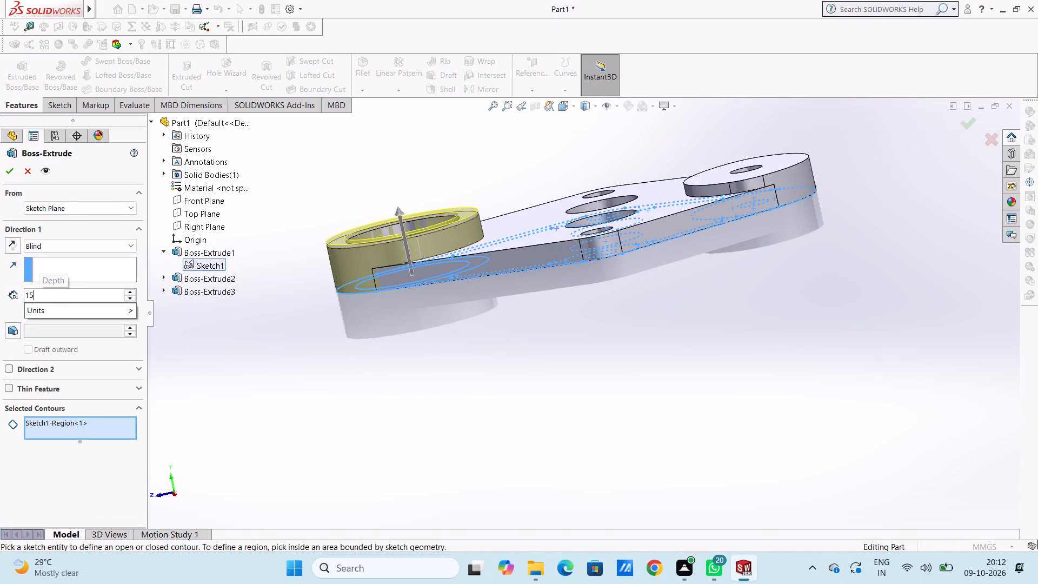
key("Return")
left_click(4, 174)
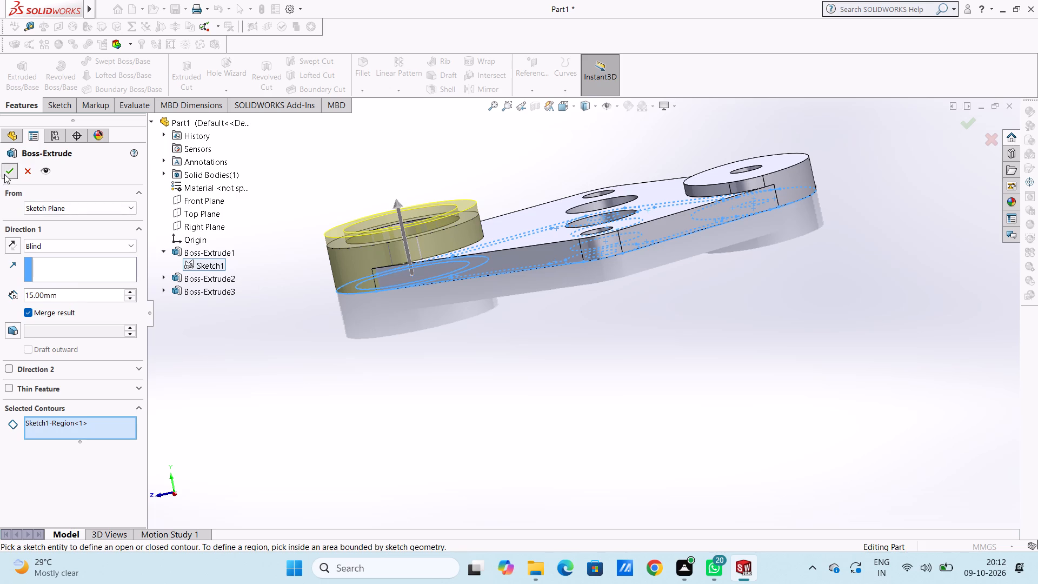
left_click(264, 349)
Reuse Sketch1 to extrude the upper disc region around the 8.5 mm hole with a Blind depth of 10 mm.
scroll(620, 142, "up", 2)
middle_click_drag(632, 182, 637, 196)
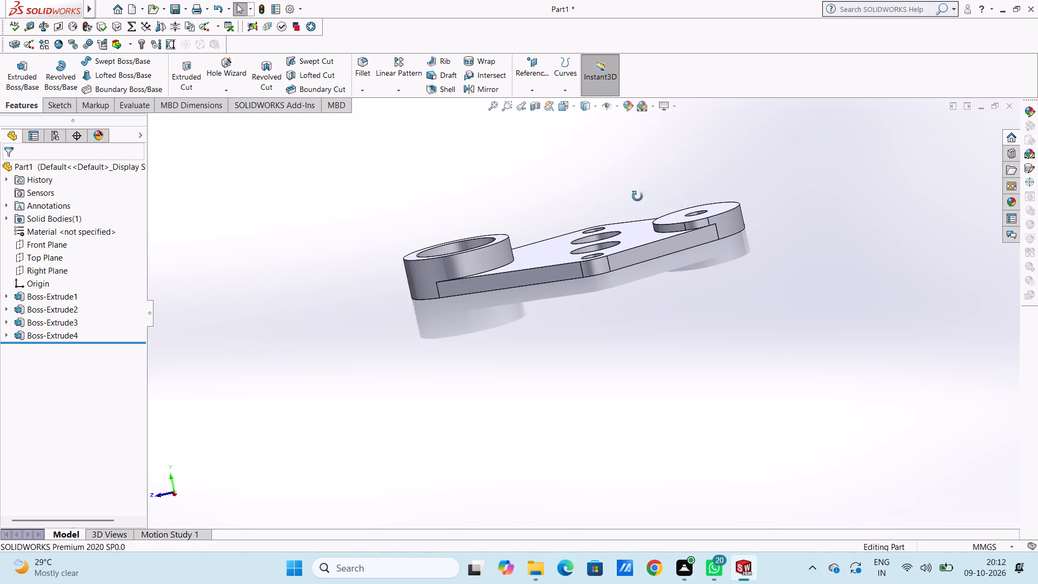
middle_click_drag(637, 196, 646, 223)
scroll(701, 196, "down", 7)
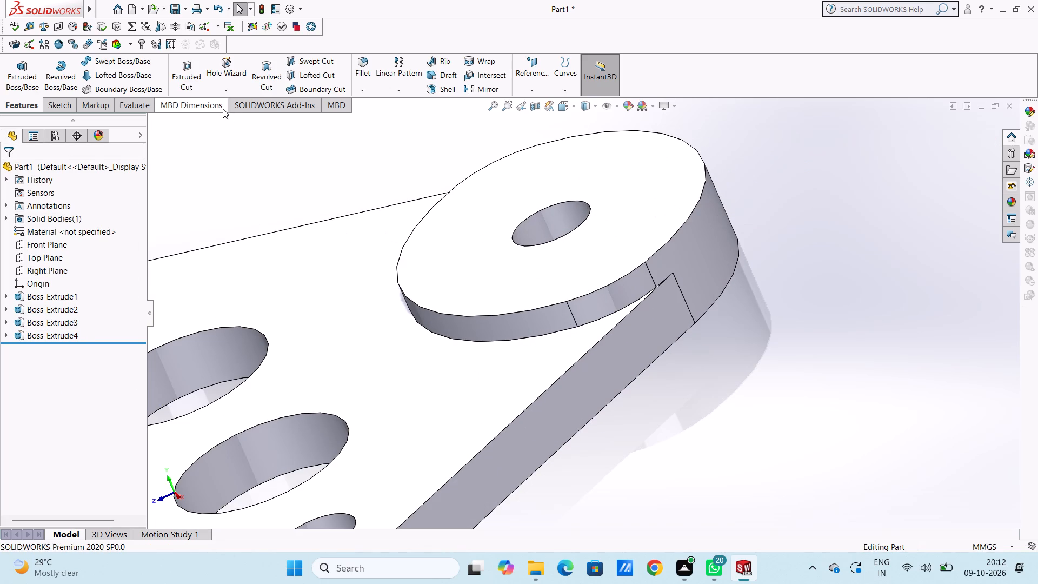
left_click(19, 70)
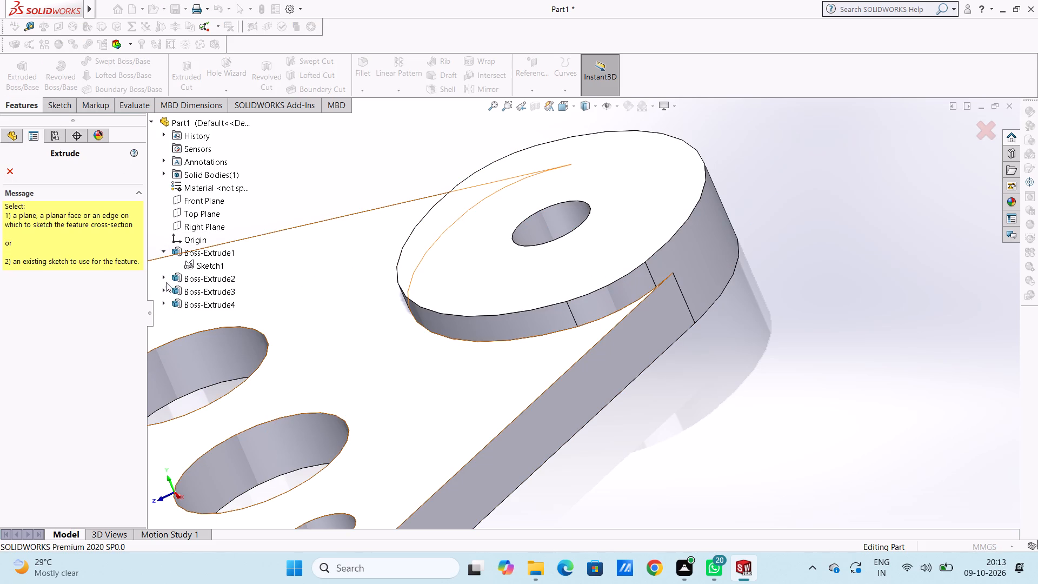
left_click(197, 261)
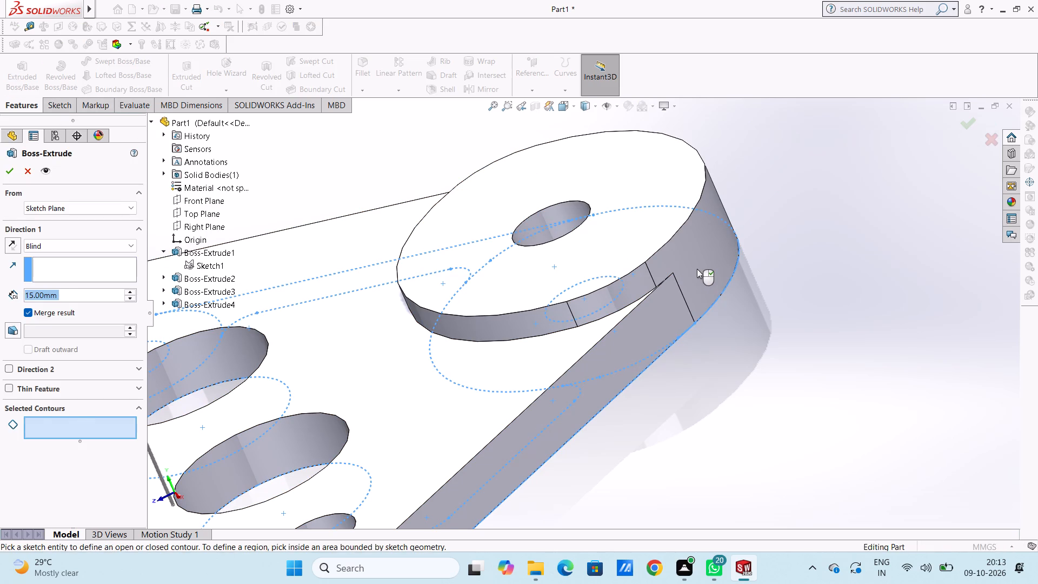
left_click(697, 269)
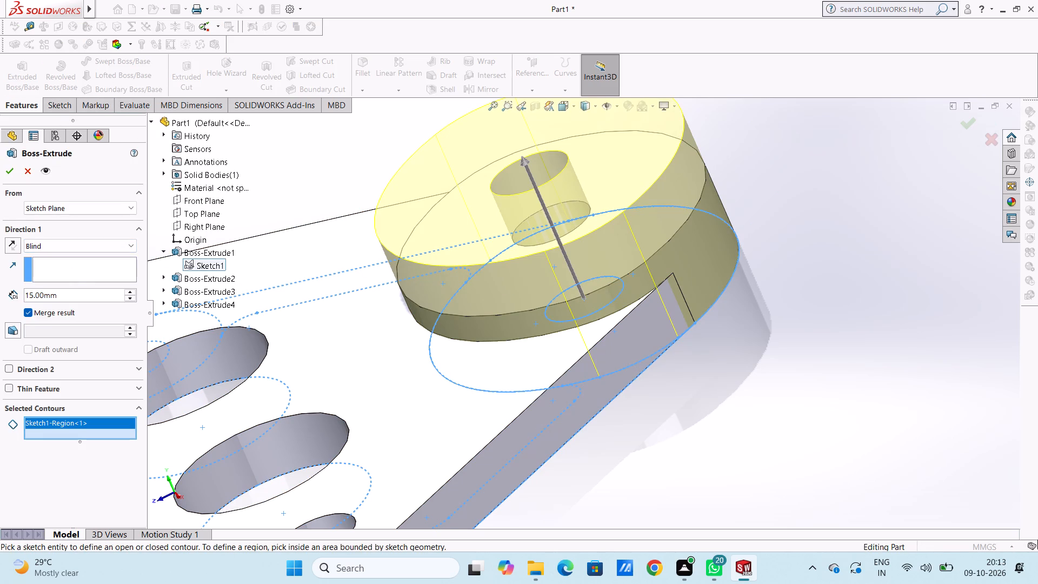
left_click(77, 297)
left_click(77, 297)
type("10")
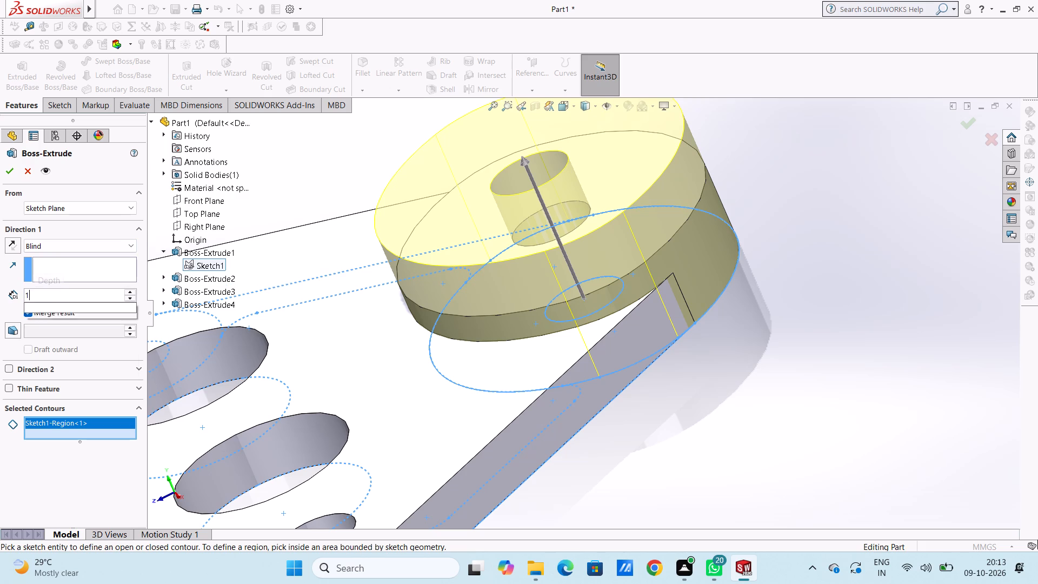
key("Return")
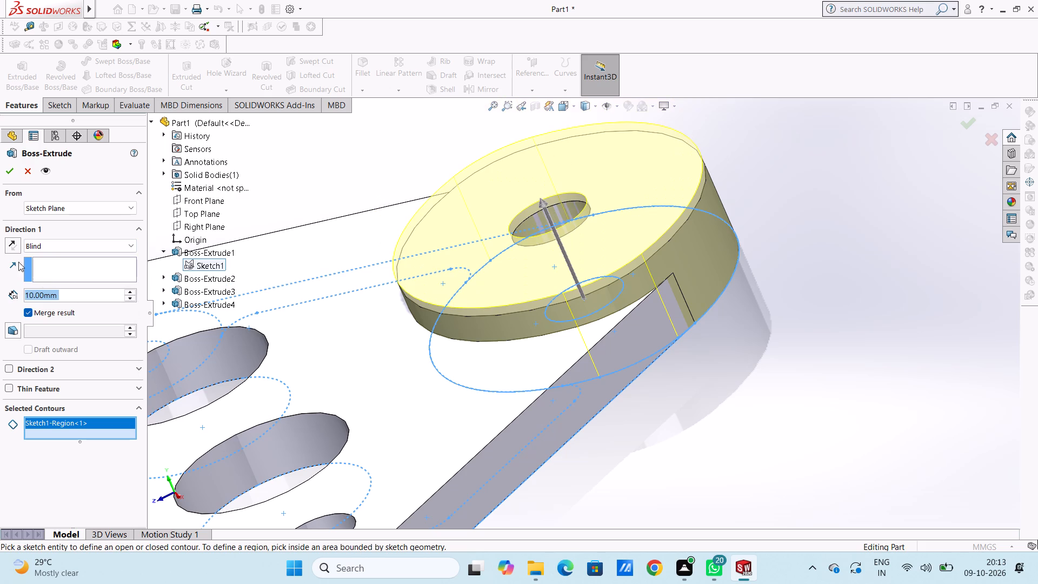
left_click(10, 173)
scroll(312, 282, "up", 4)
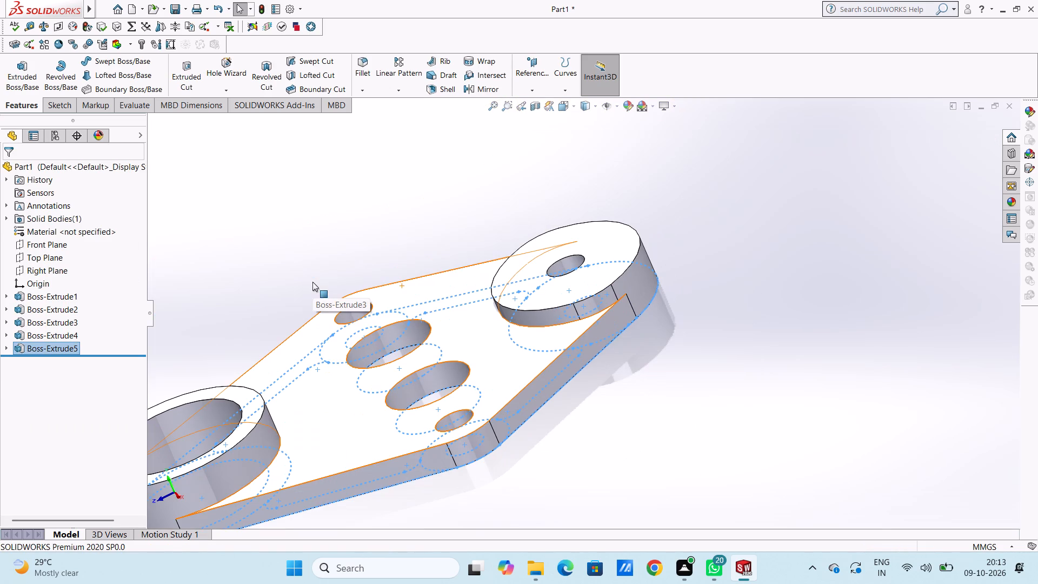
left_click(309, 250)
Reuse Sketch1 to extrude the four edge strips and two small-hole bosses as a raised rim with a Blind depth of 9 mm.
scroll(309, 251, "up", 3)
middle_click_drag(301, 313, 322, 307)
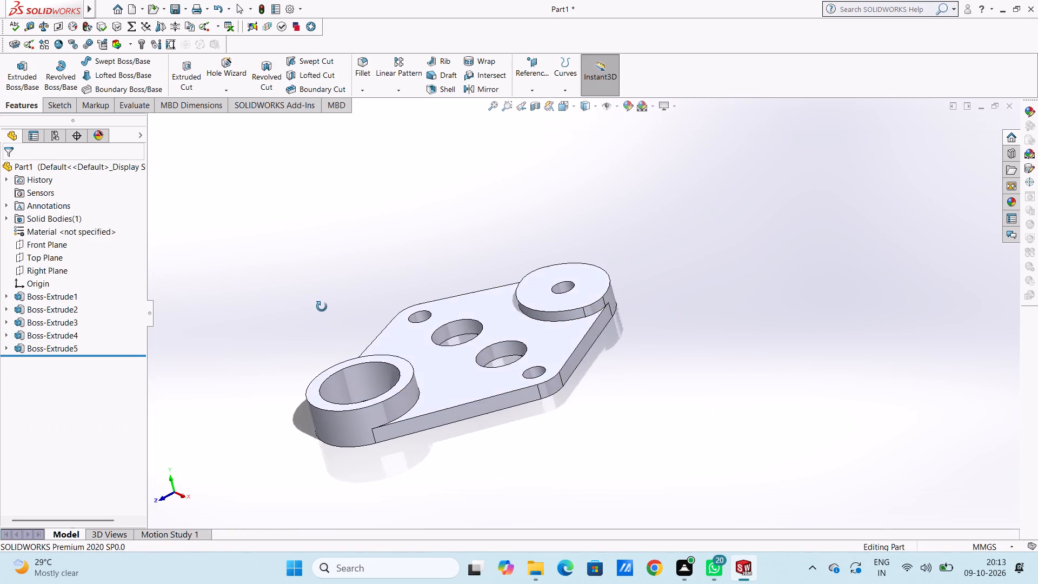
middle_click_drag(322, 307, 309, 306)
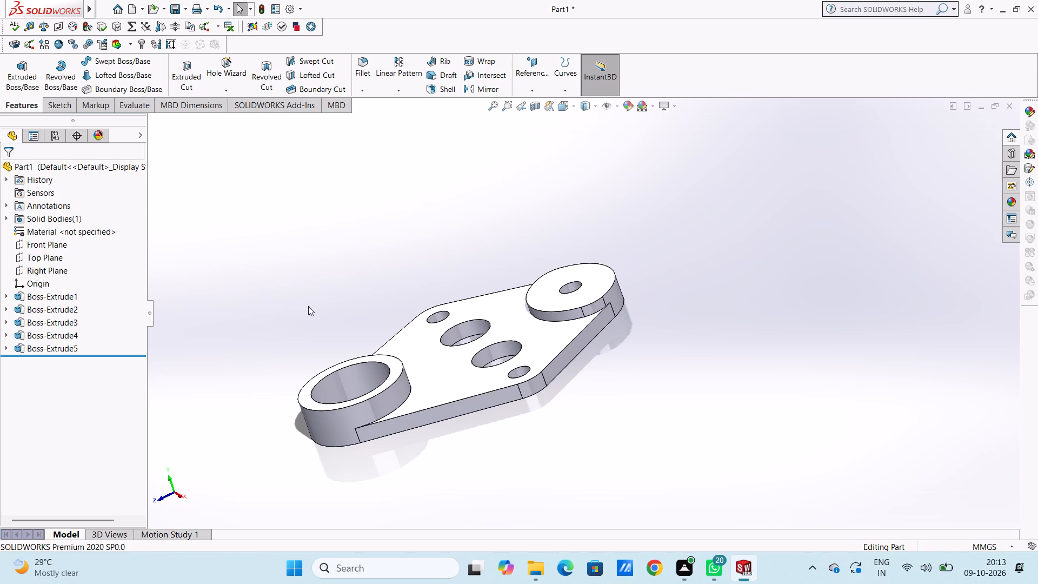
left_click(22, 68)
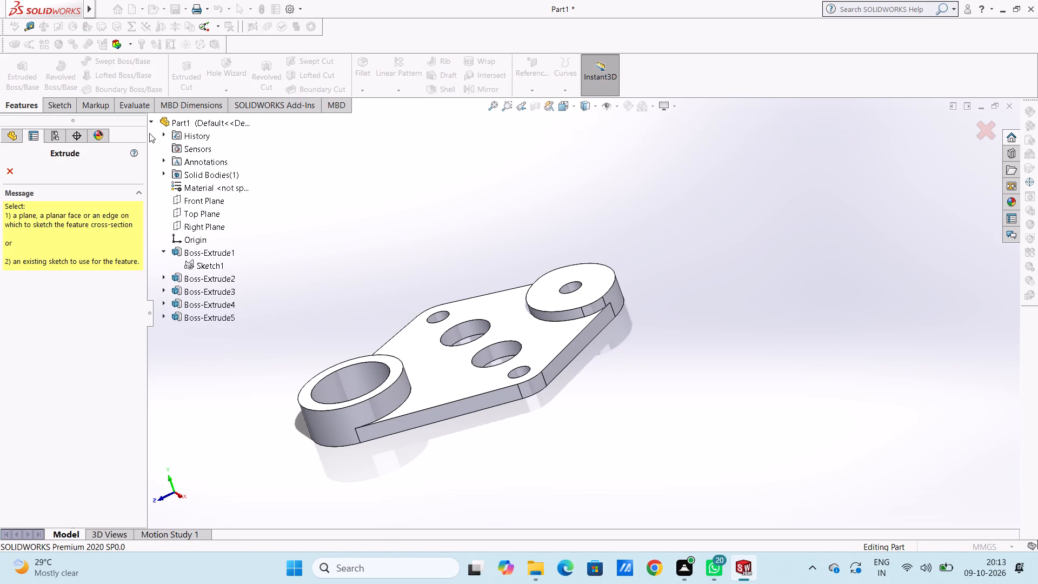
left_click(199, 266)
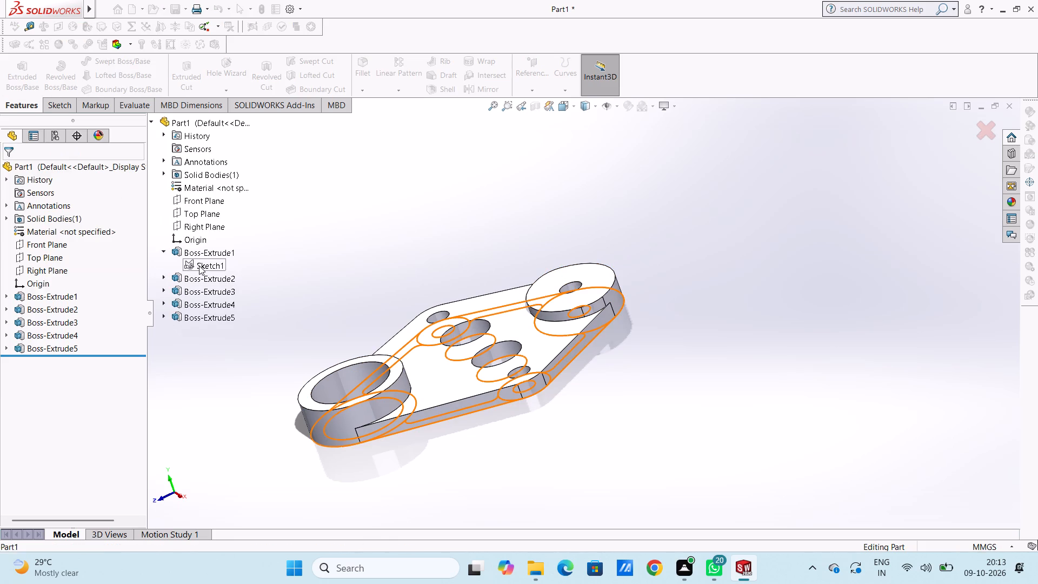
middle_click_drag(357, 230, 385, 307)
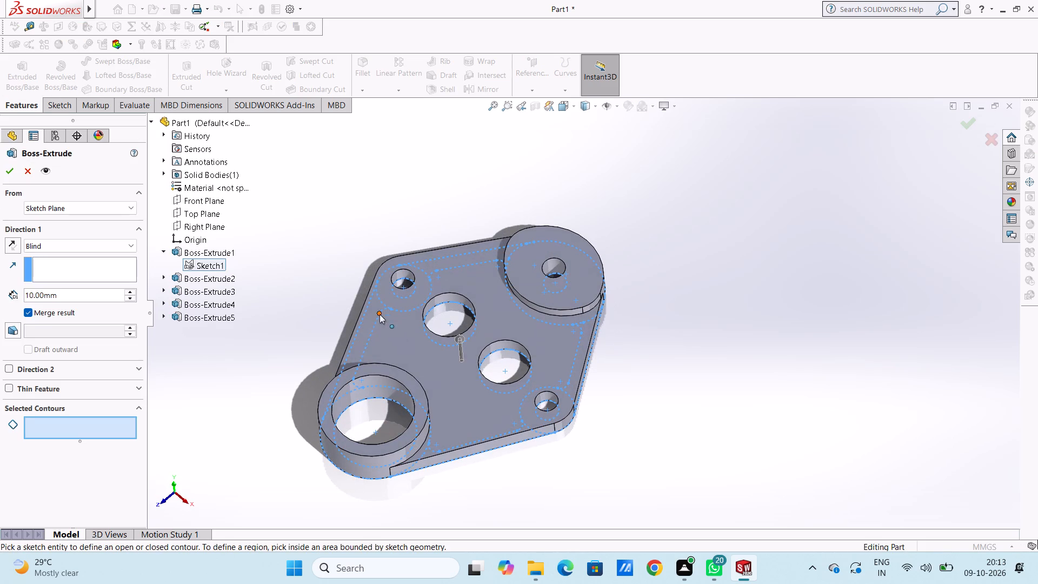
left_click(369, 320)
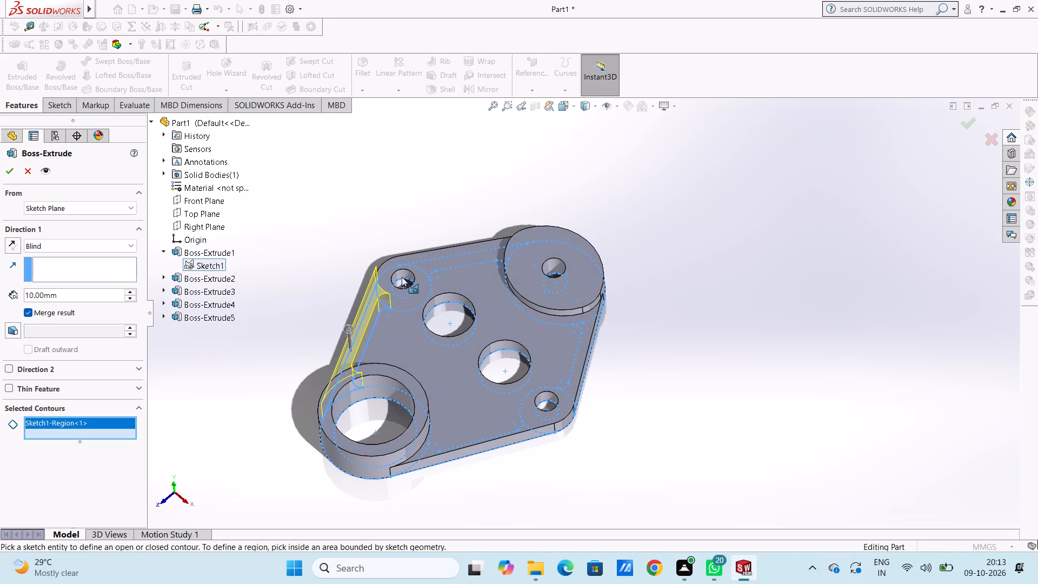
left_click(420, 276)
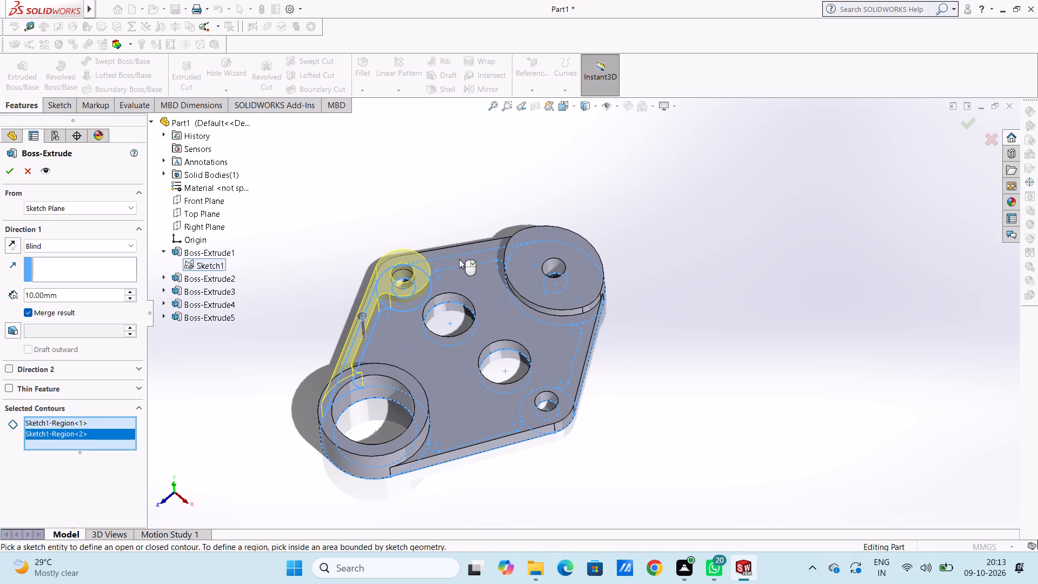
left_click(459, 259)
left_click(588, 342)
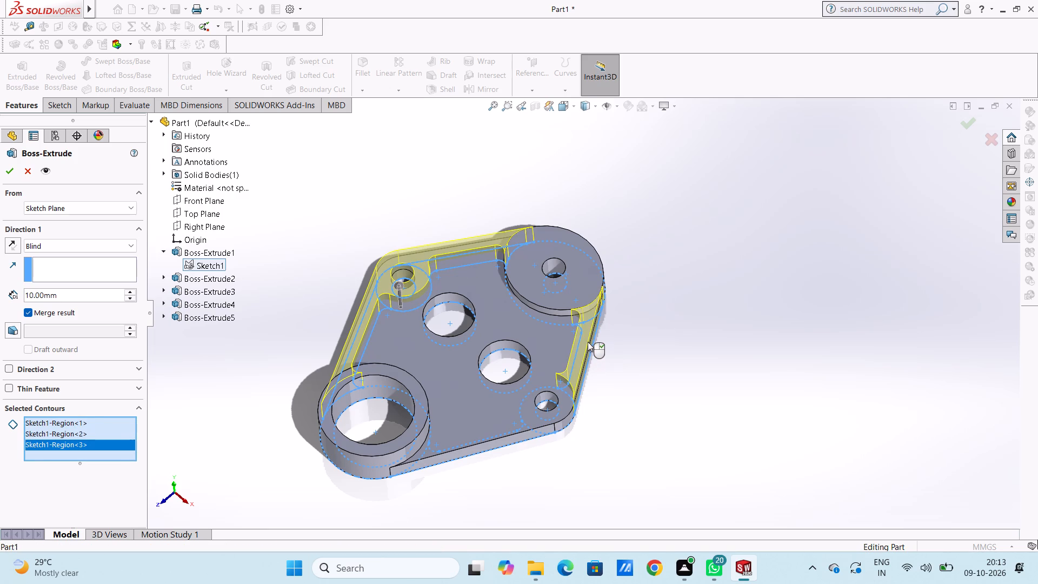
left_click(564, 402)
left_click(500, 439)
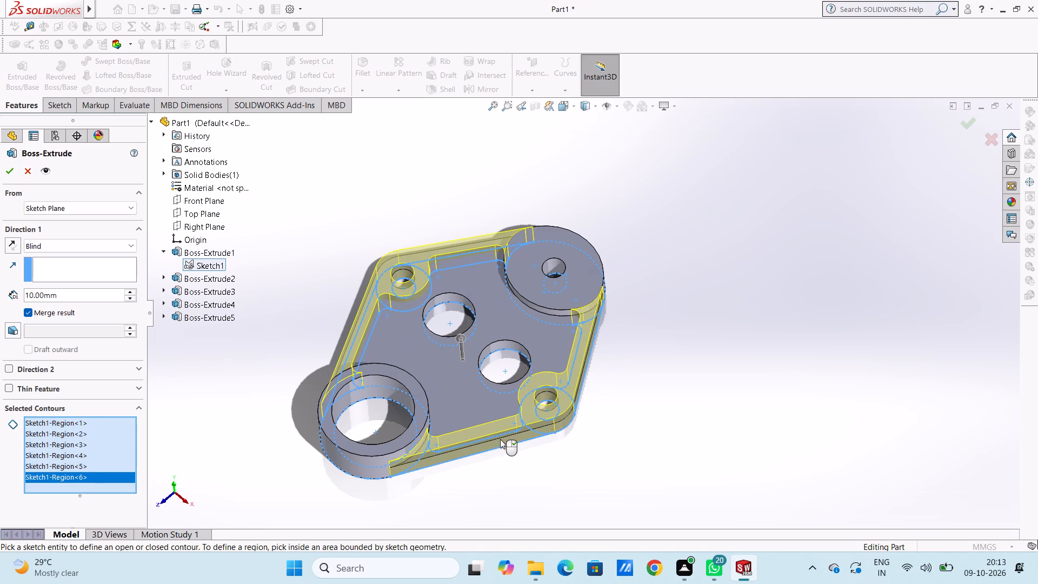
middle_click_drag(521, 477, 506, 431)
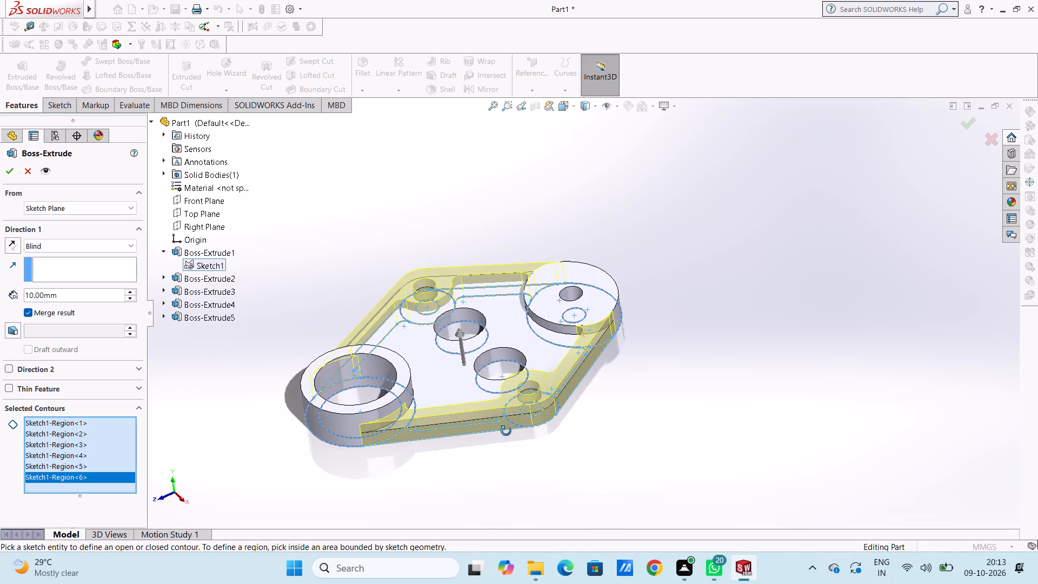
middle_click_drag(506, 431, 500, 395)
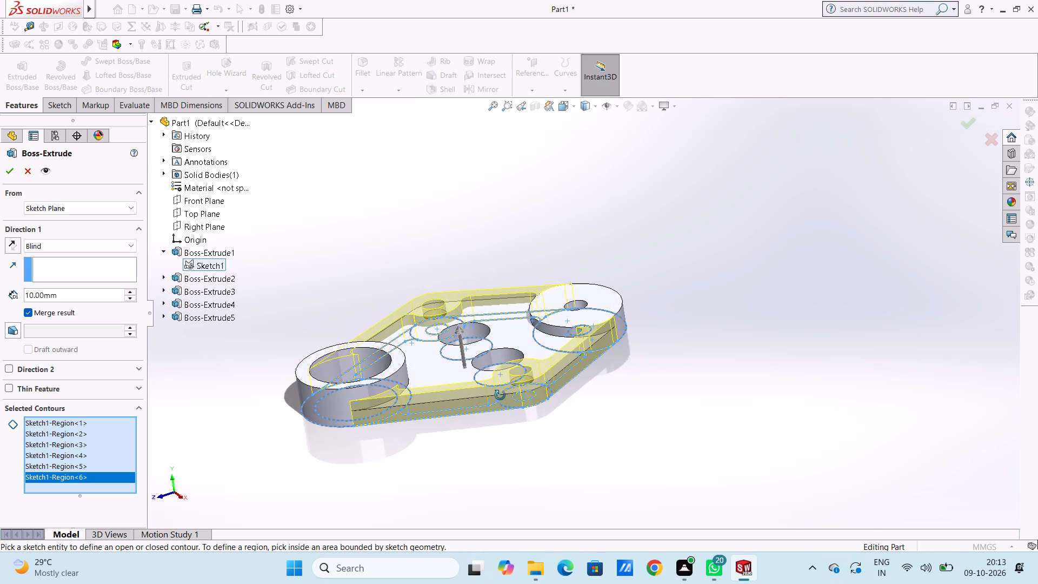
middle_click_drag(500, 395, 488, 369)
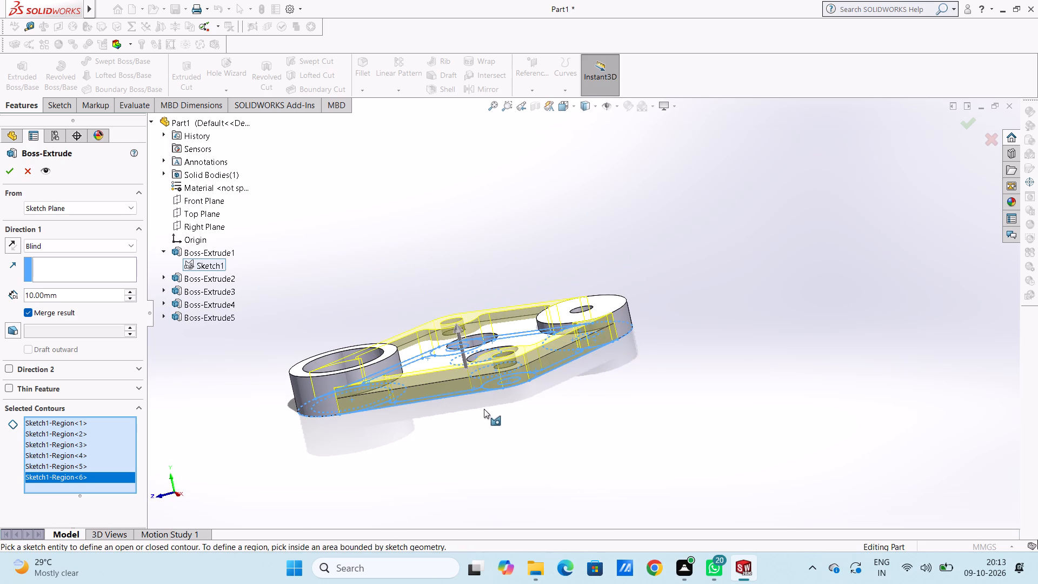
double_click(87, 296)
key("8")
key("Return")
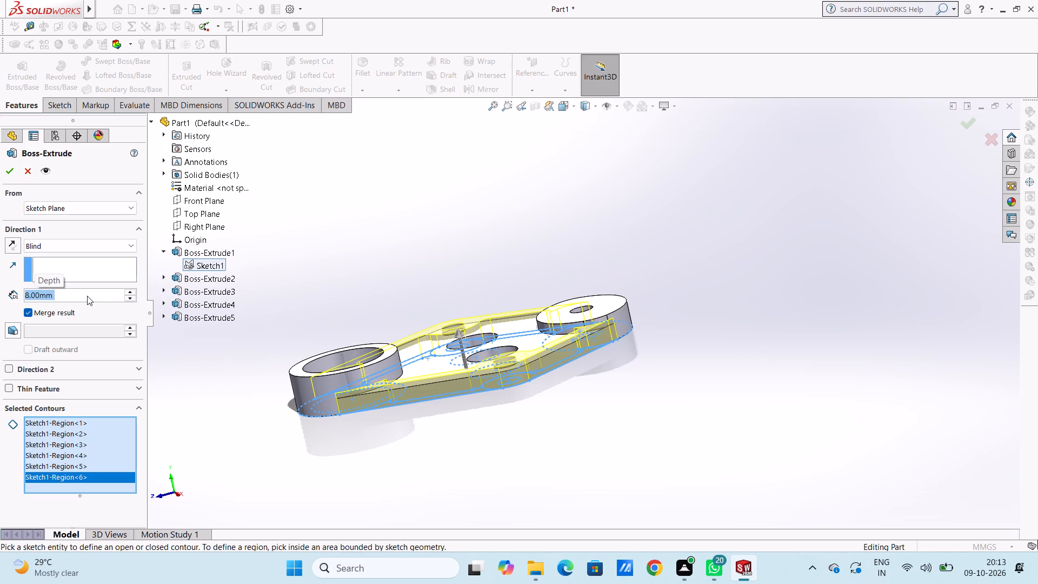
key("9")
key("Return")
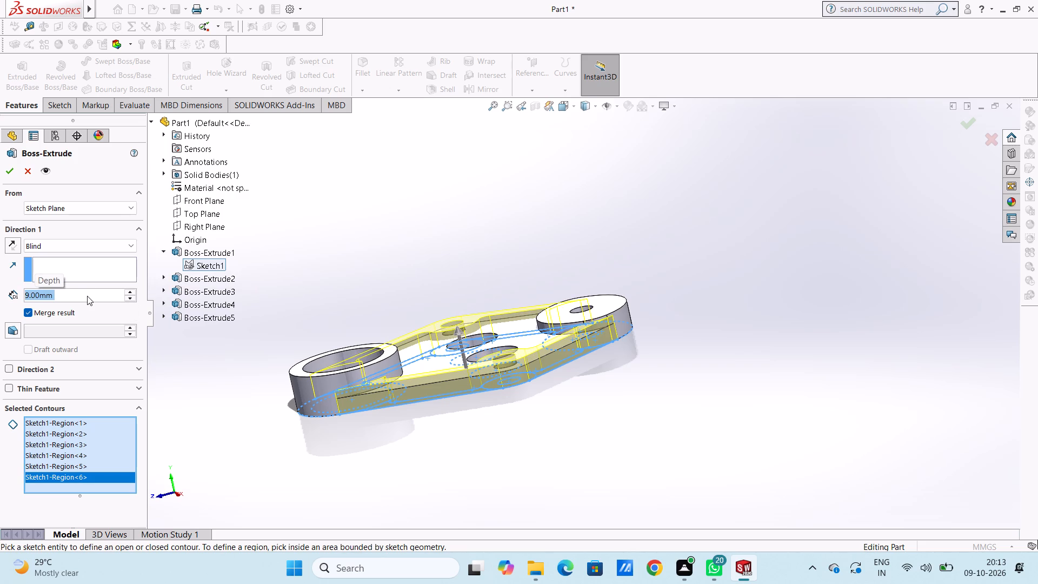
left_click(10, 175)
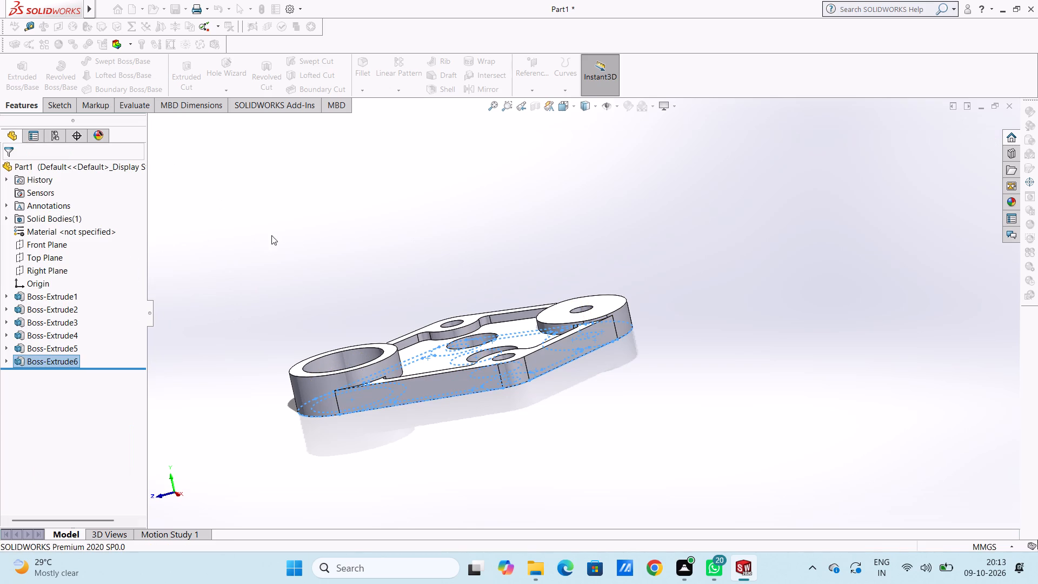
left_click(306, 237)
Examine the plate's raised rim, ring, disc and holes from several angles.
middle_click_drag(285, 250, 335, 295)
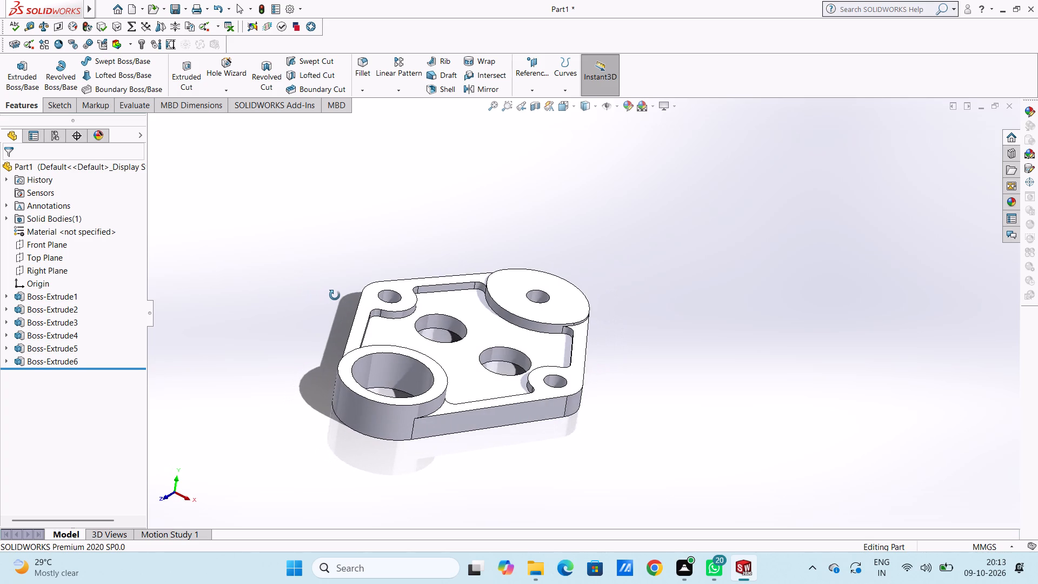
middle_click_drag(335, 295, 332, 291)
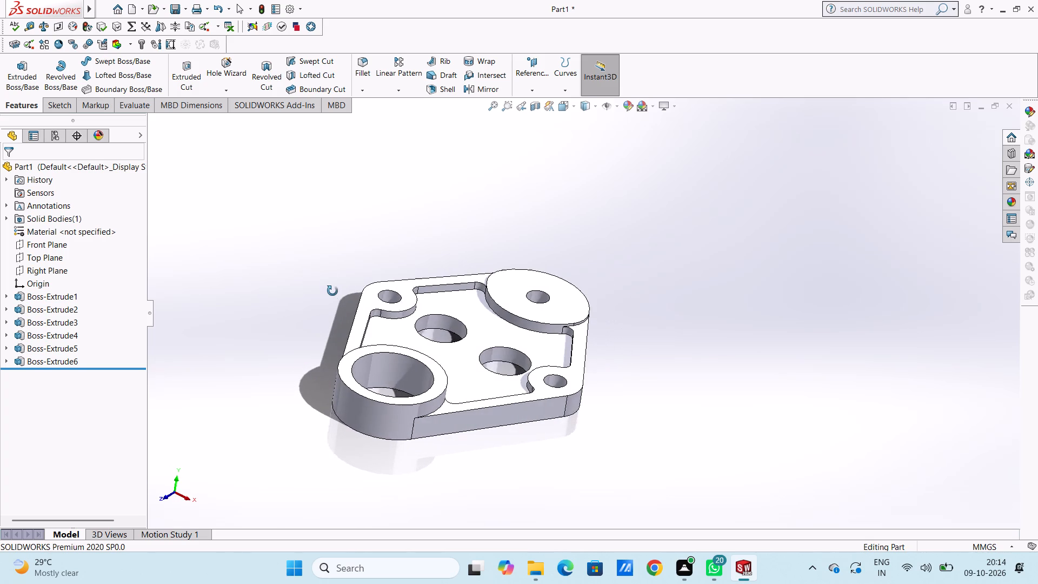
middle_click_drag(332, 291, 282, 268)
middle_click_drag(333, 261, 347, 281)
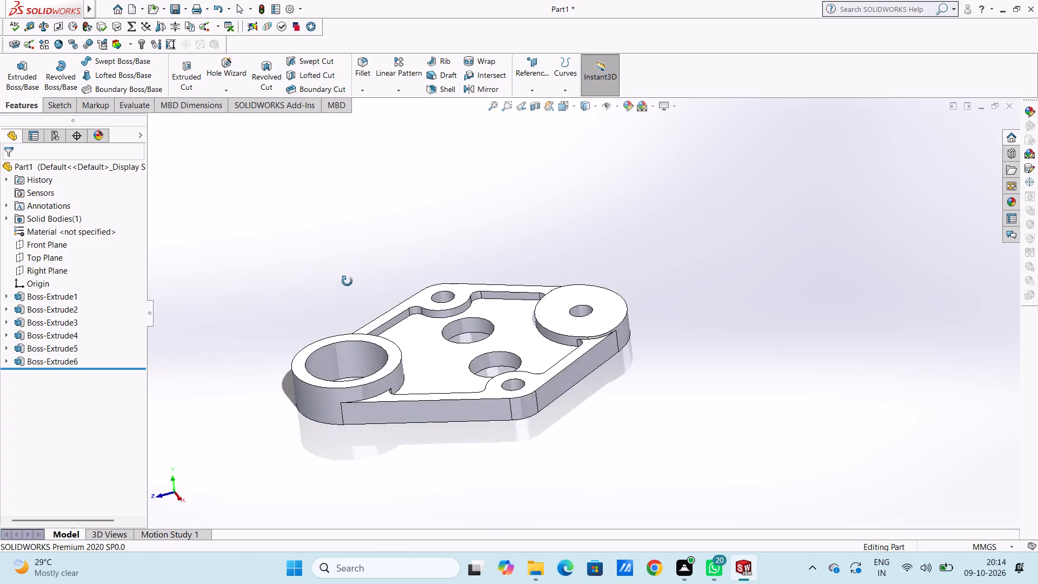
middle_click_drag(347, 281, 341, 278)
middle_click_drag(334, 261, 343, 287)
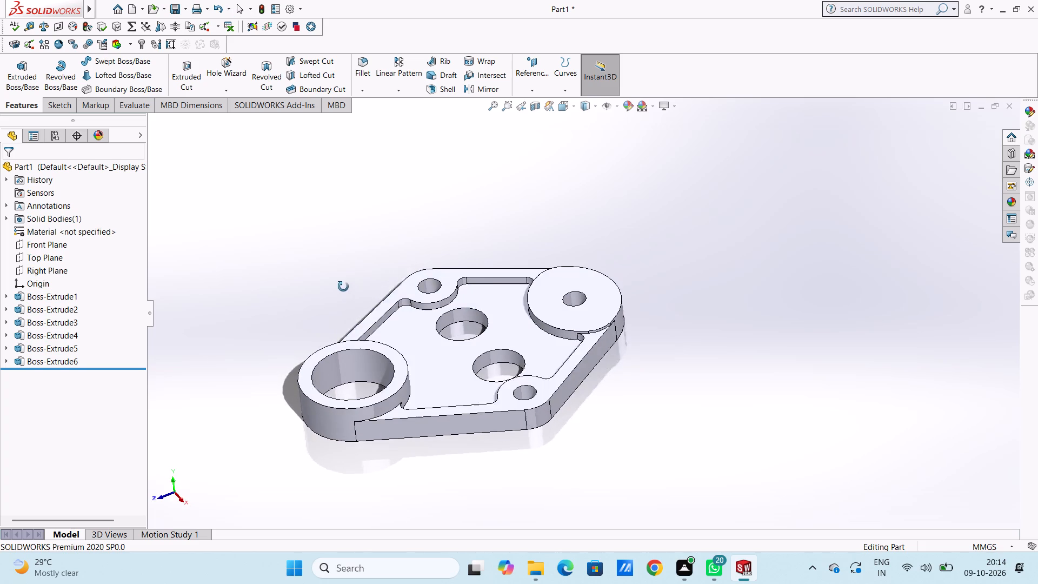
middle_click_drag(343, 287, 342, 282)
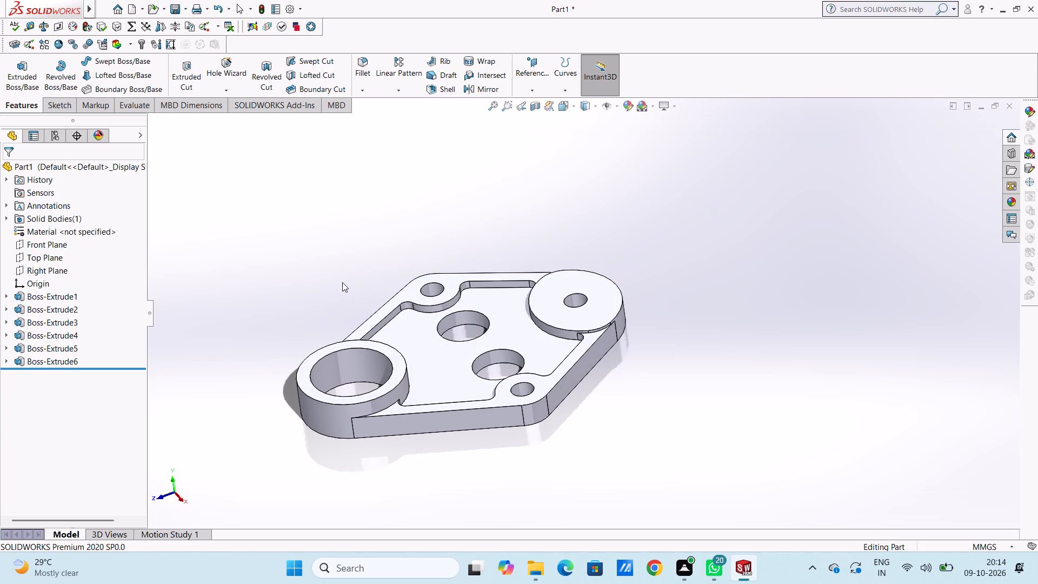
middle_click_drag(342, 282, 343, 307)
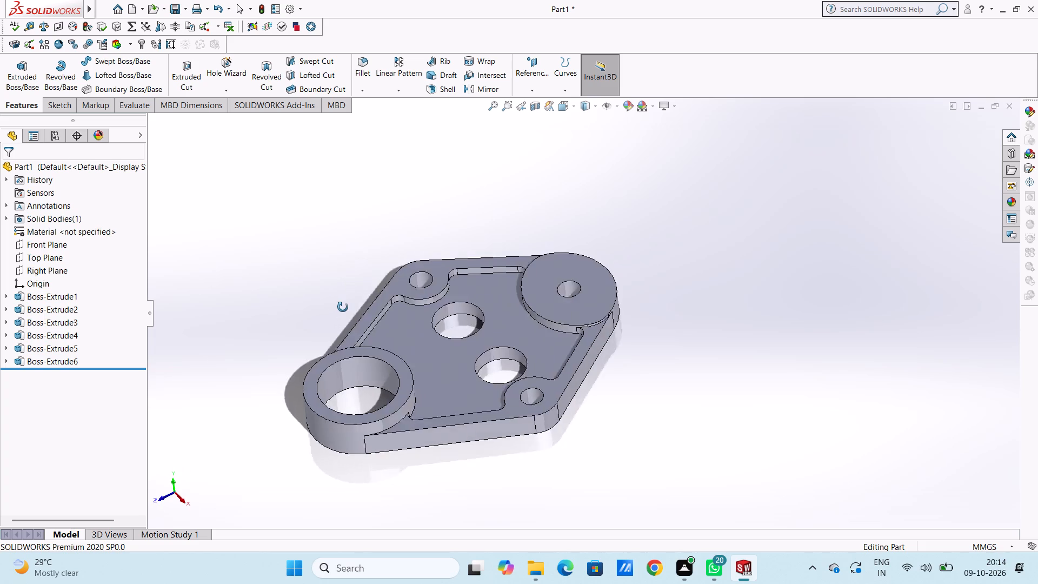
middle_click_drag(343, 307, 327, 309)
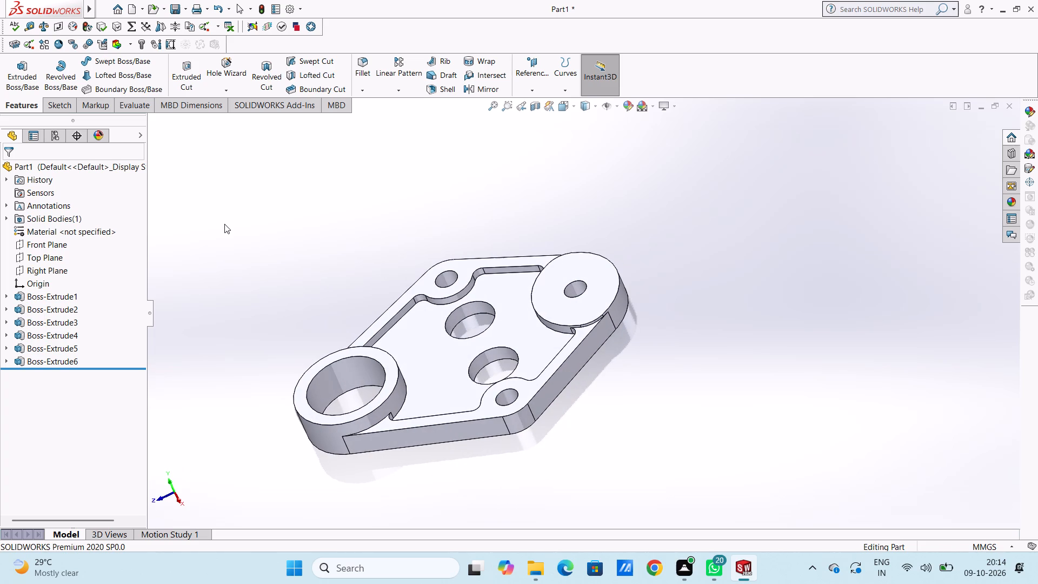
Create a reference plane parallel to the Right Plane at an offset distance of 0 mm.
key("ctrl+5")
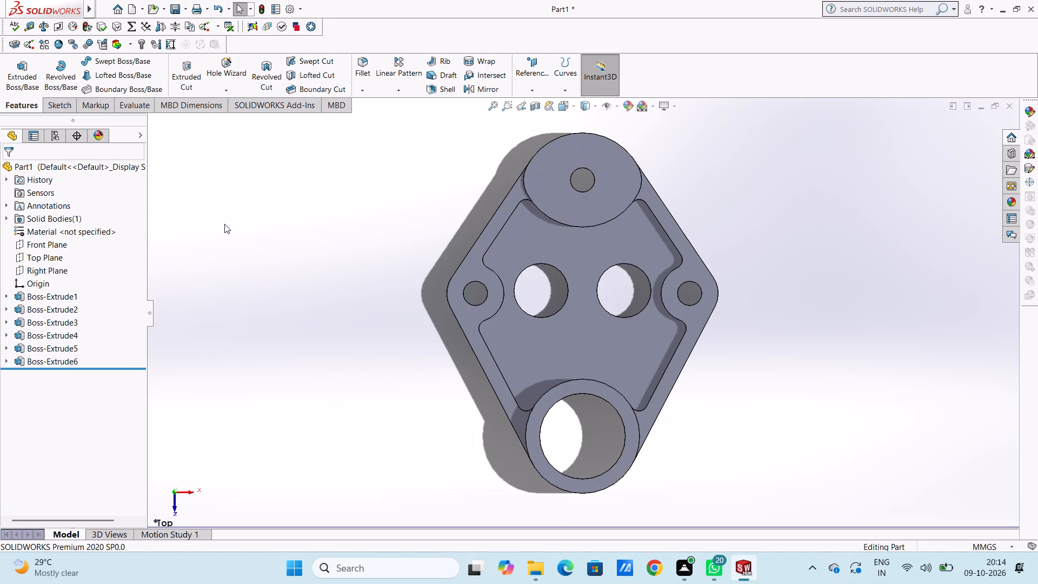
scroll(224, 224, "up", 6)
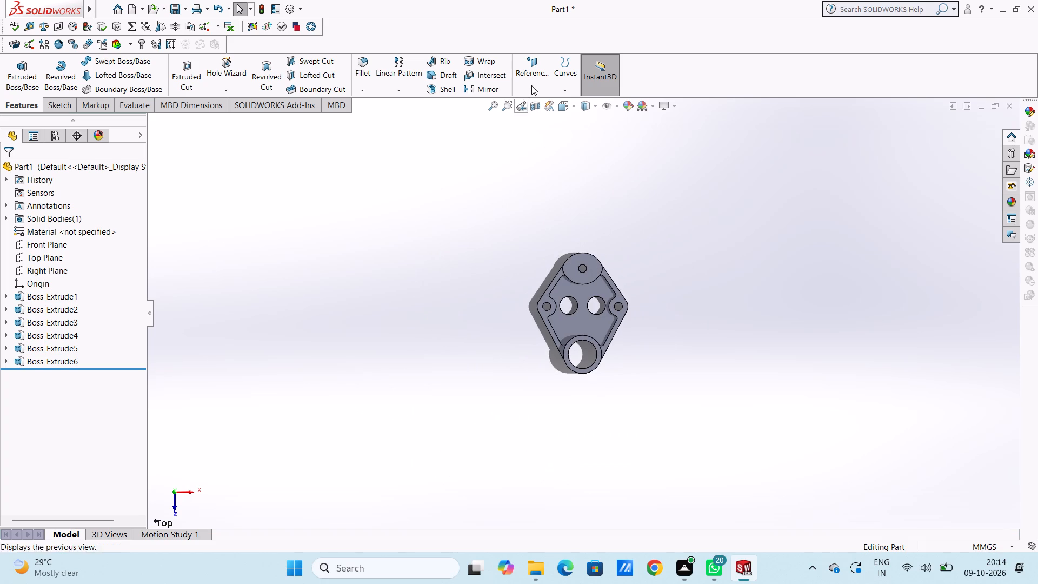
left_click(534, 70)
left_click(548, 103)
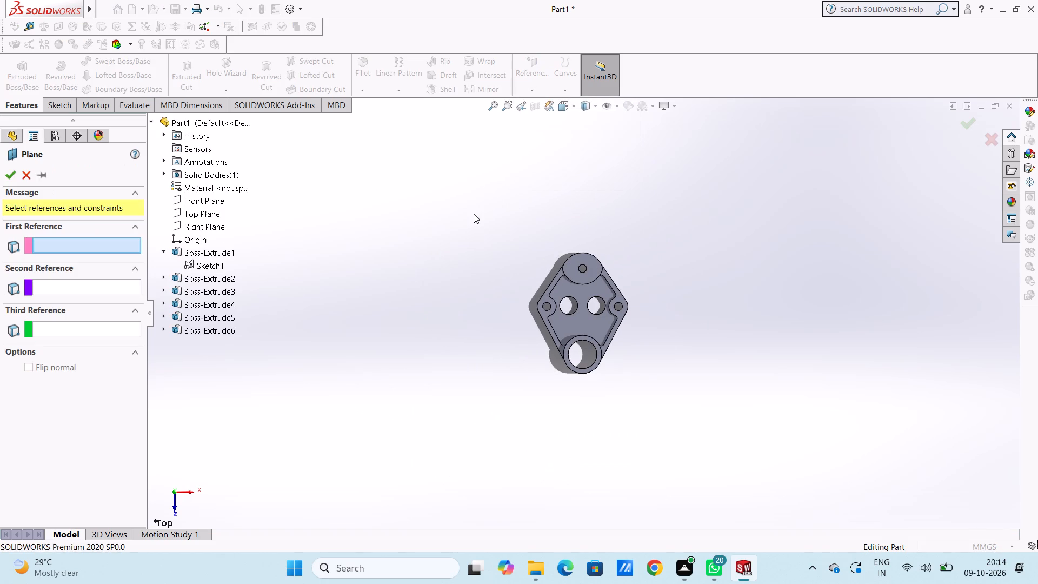
left_click(210, 221)
double_click(105, 342)
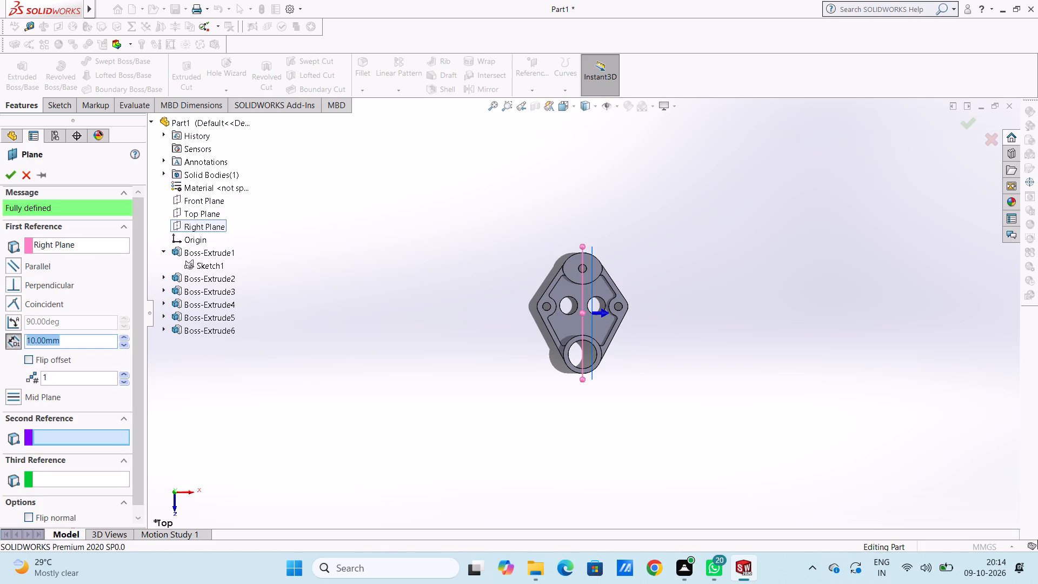
key("0")
key("Return")
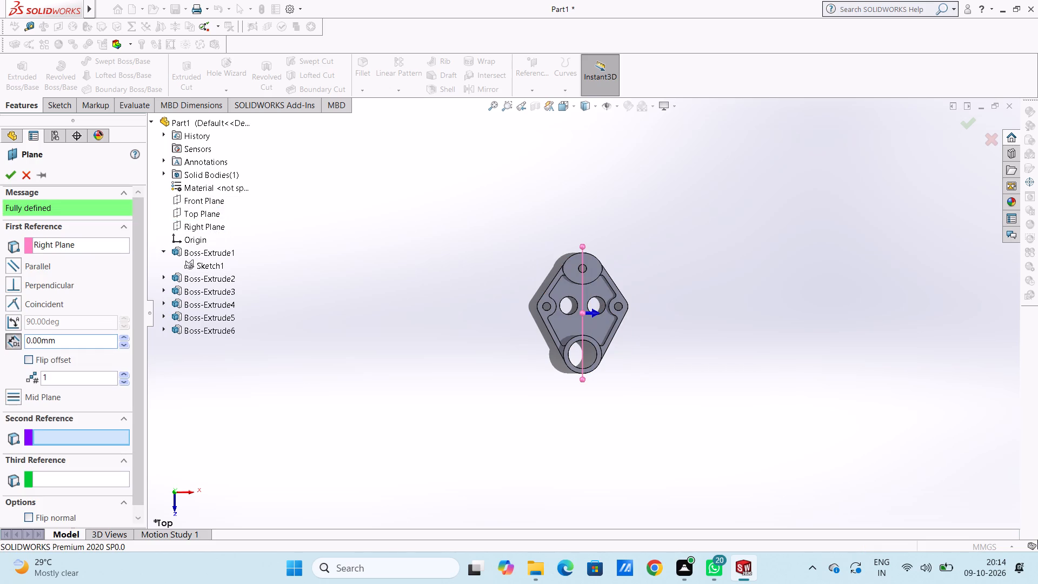
left_click(9, 180)
left_click(280, 333)
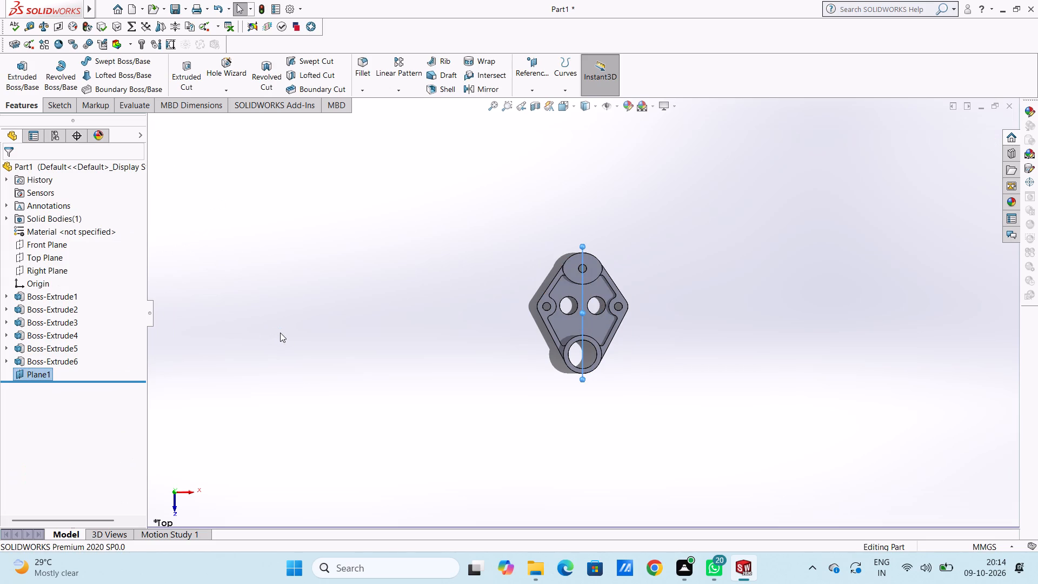
Start a sketch on Plane1 and draw a sloped line about 53 mm long from the ring's inner top corner to the disc's nearest top corner.
key("ctrl+4")
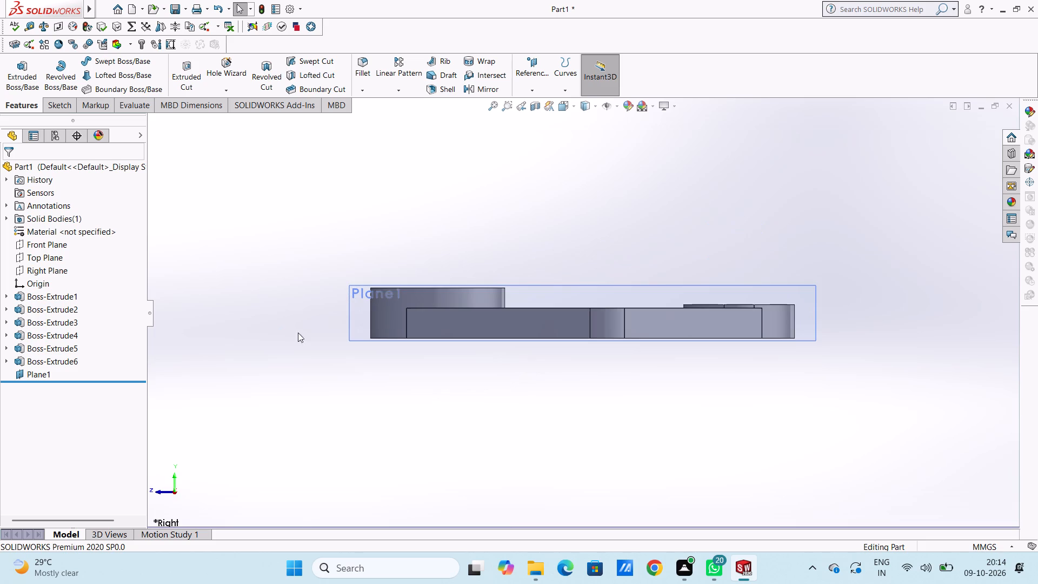
left_click(358, 323)
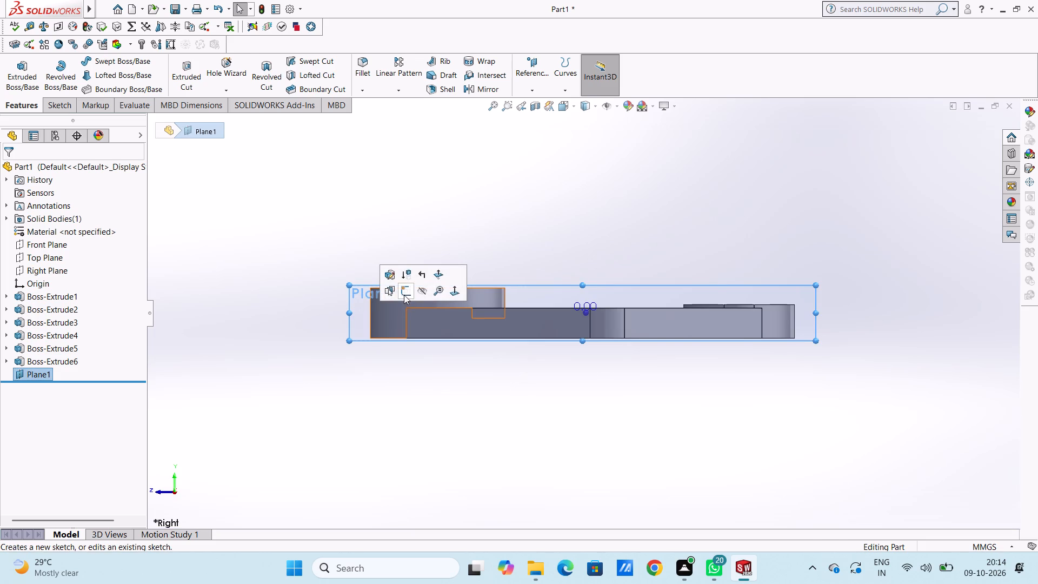
left_click(404, 294)
left_click(413, 236)
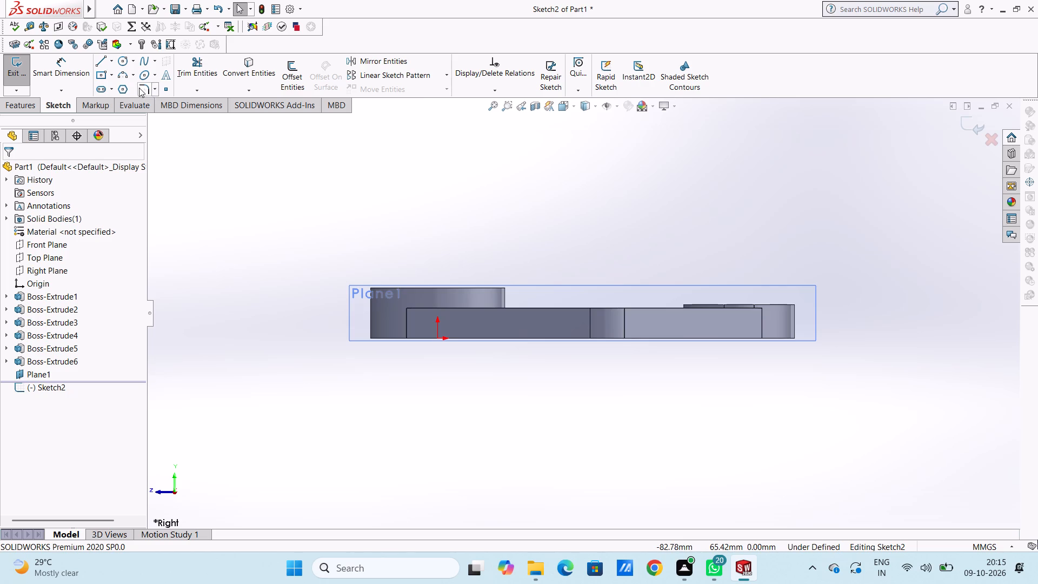
left_click(100, 63)
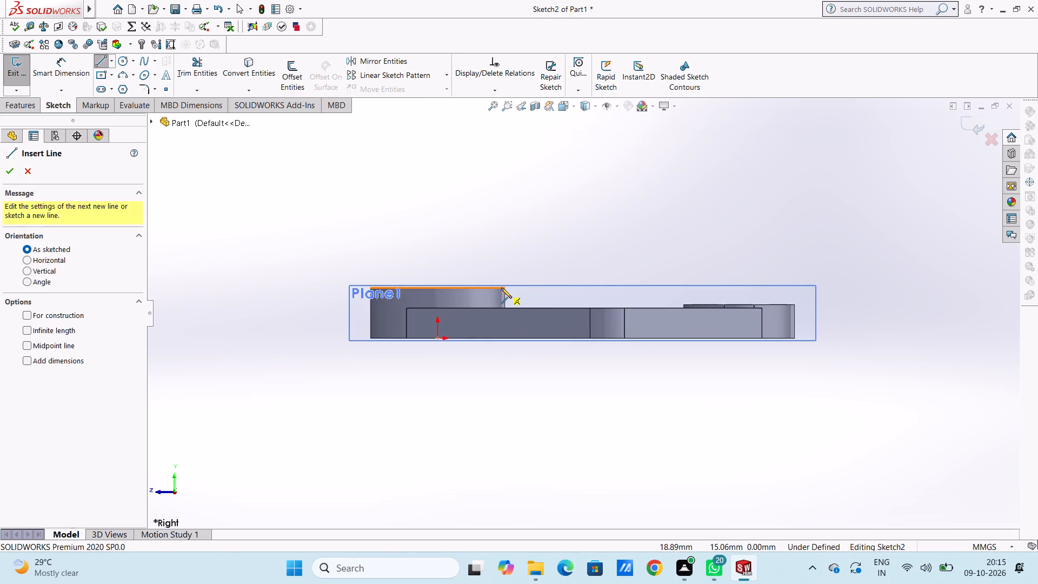
left_click(503, 288)
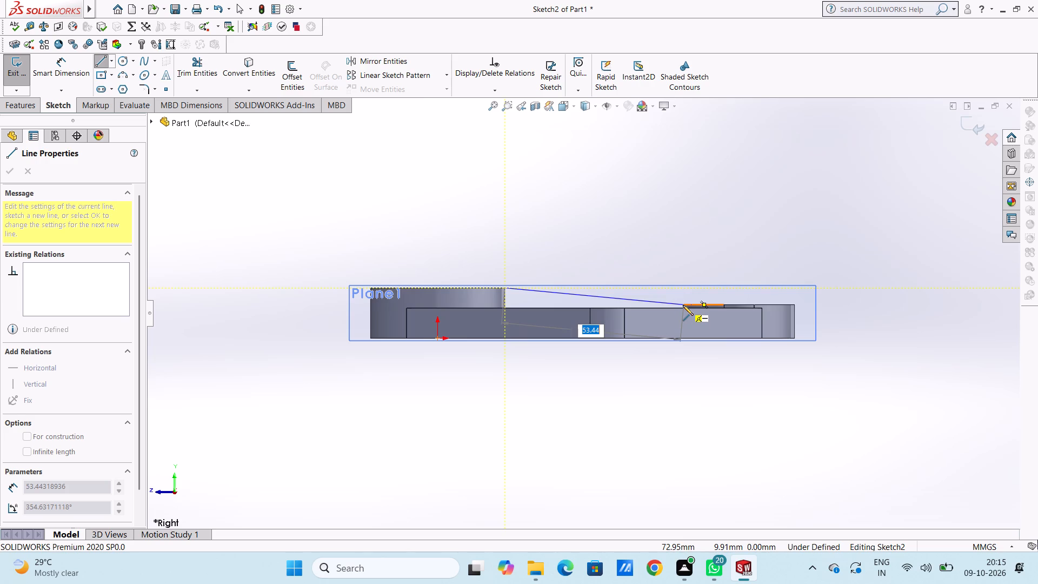
left_click(683, 304)
key("Escape")
key("Escape")
key("Escape")
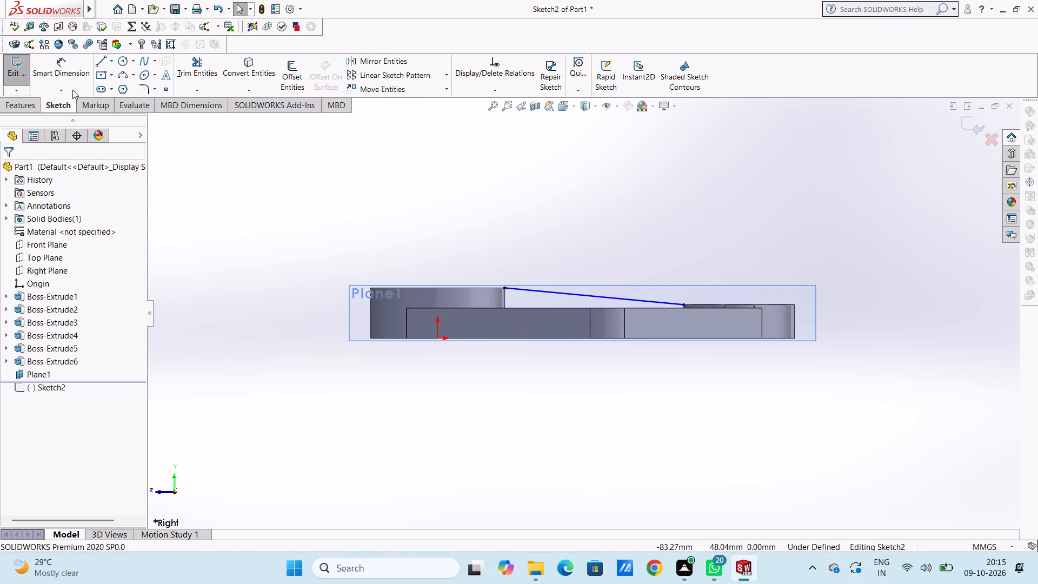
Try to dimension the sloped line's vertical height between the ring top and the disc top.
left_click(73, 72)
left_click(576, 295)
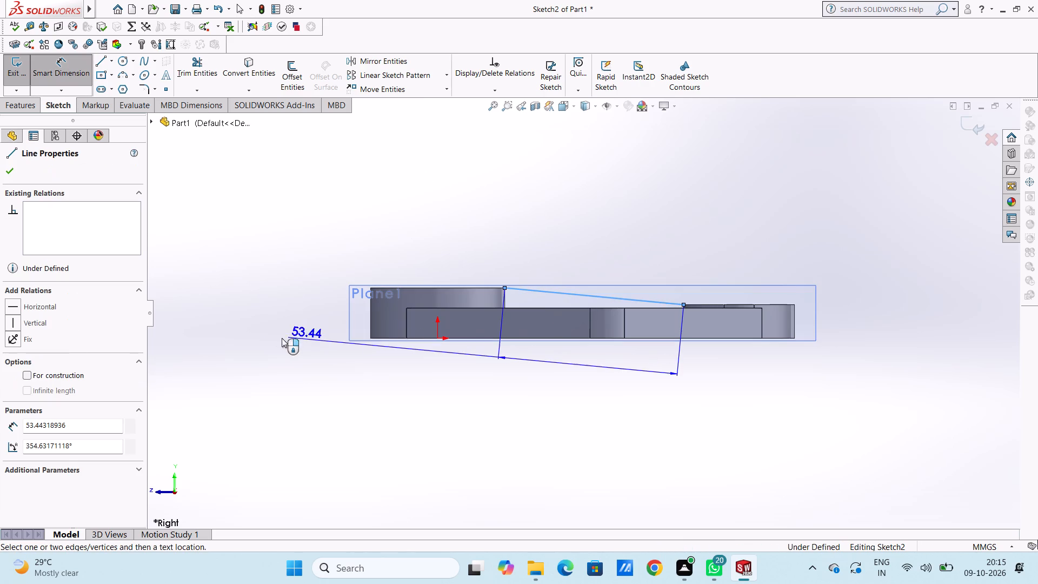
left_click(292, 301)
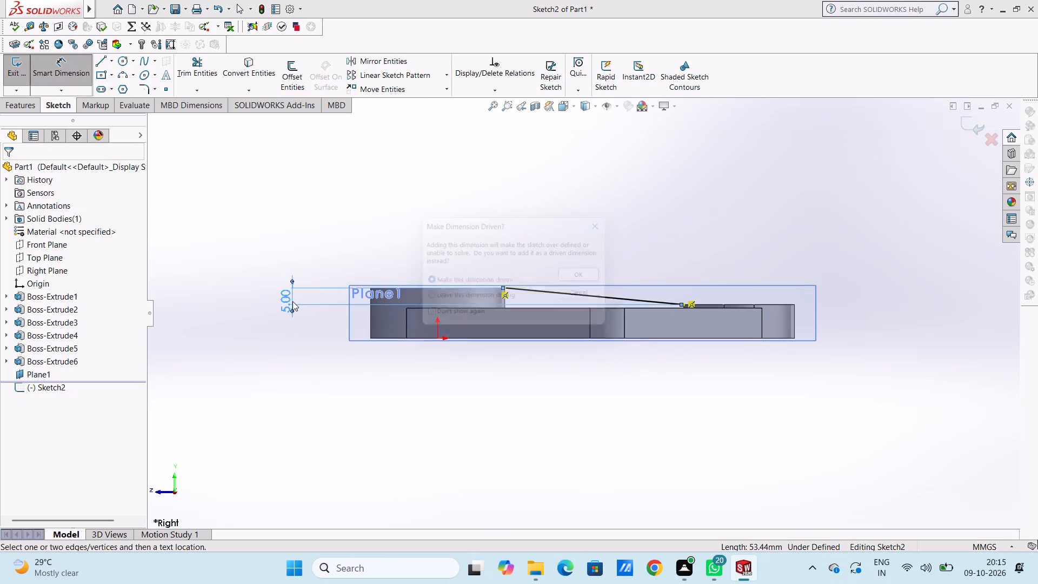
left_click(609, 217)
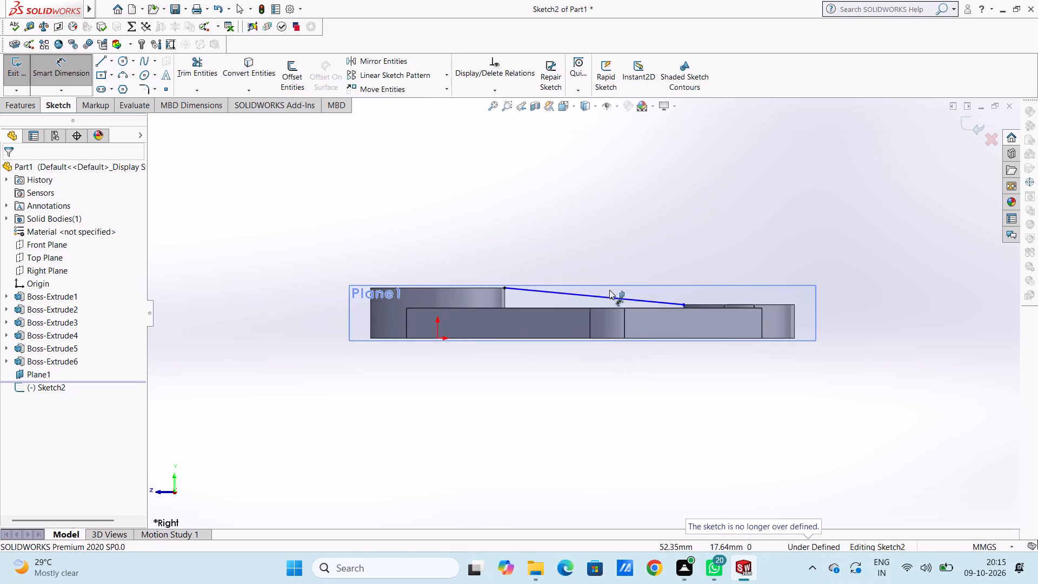
Dimension the sloped line's horizontal span between the ring and the disc, placing it above the part.
left_click(608, 297)
left_click(650, 189)
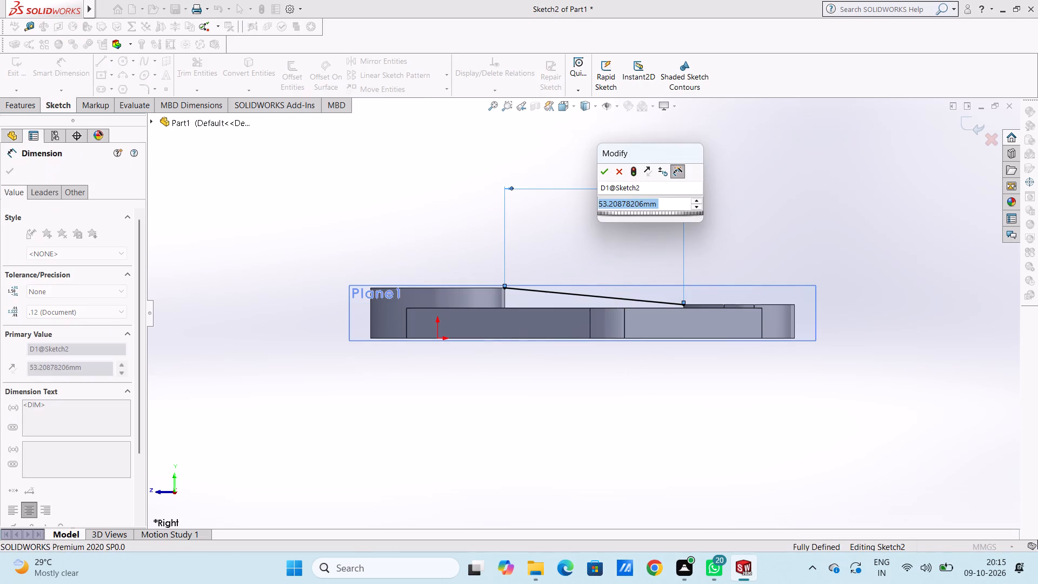
left_click(603, 170)
left_click(496, 191)
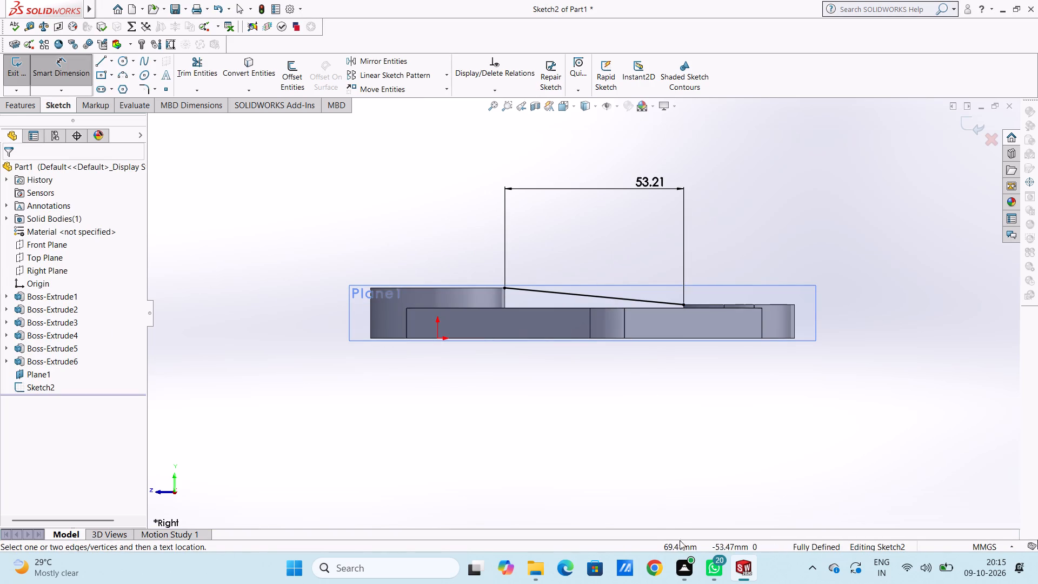
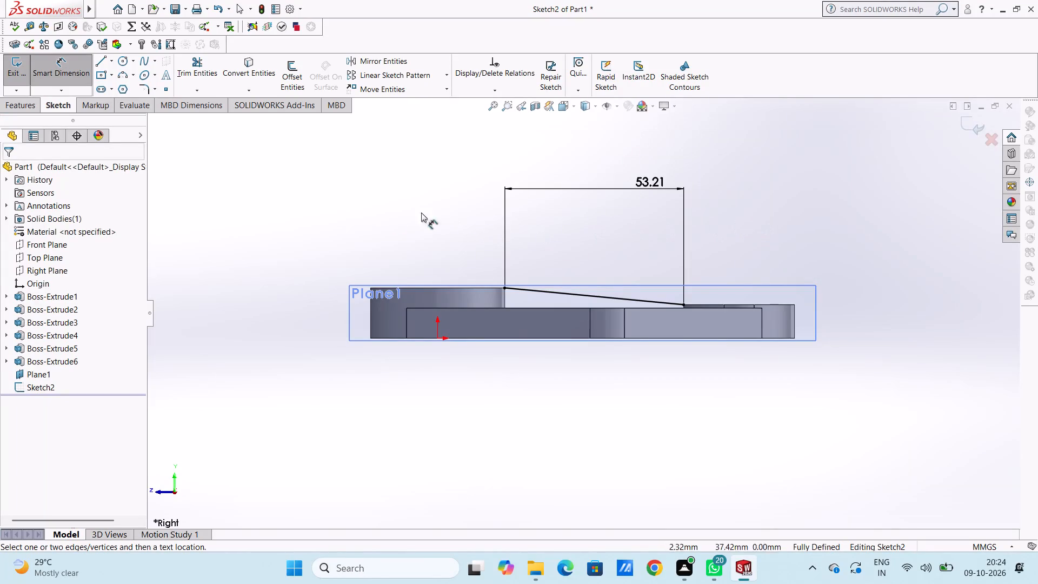
Bring up the feature-creation commands for use with the sloped-line sketch on Plane1.
left_click(30, 108)
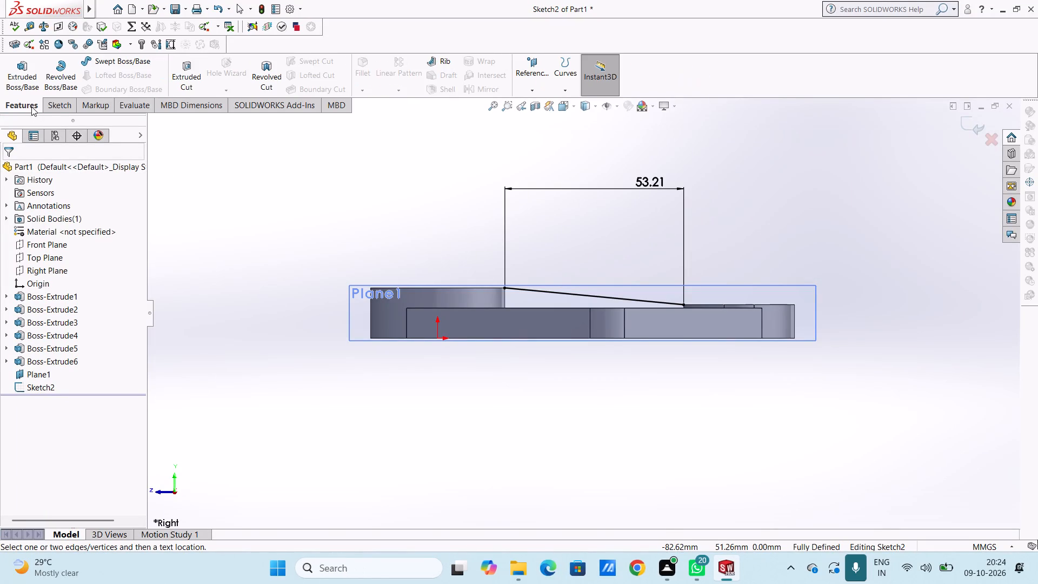
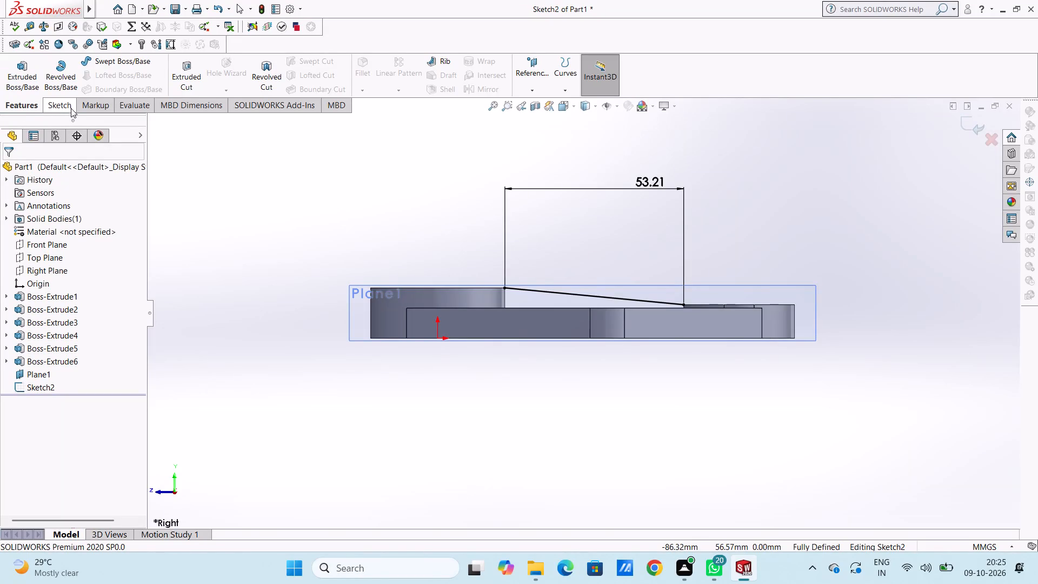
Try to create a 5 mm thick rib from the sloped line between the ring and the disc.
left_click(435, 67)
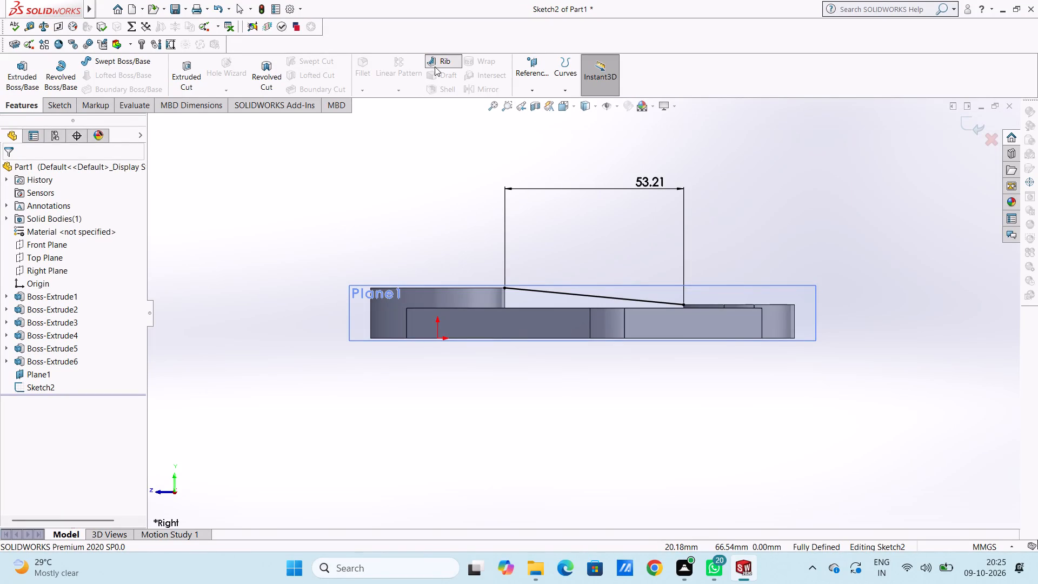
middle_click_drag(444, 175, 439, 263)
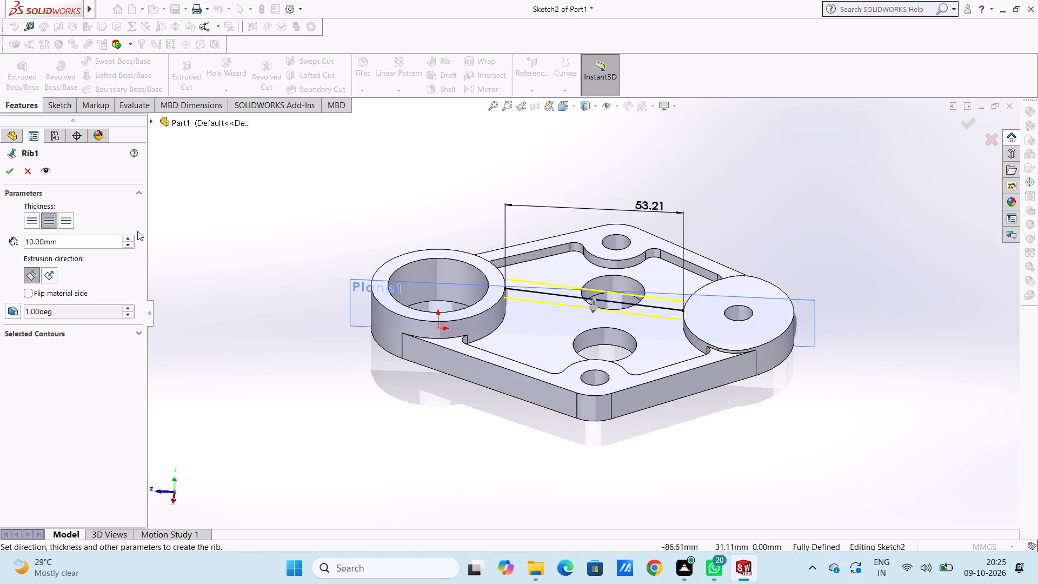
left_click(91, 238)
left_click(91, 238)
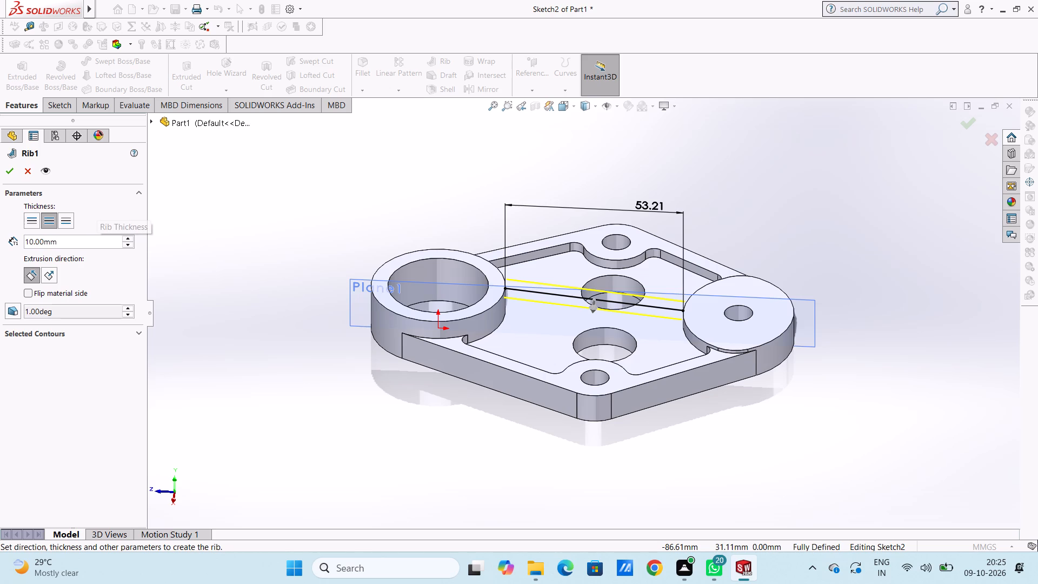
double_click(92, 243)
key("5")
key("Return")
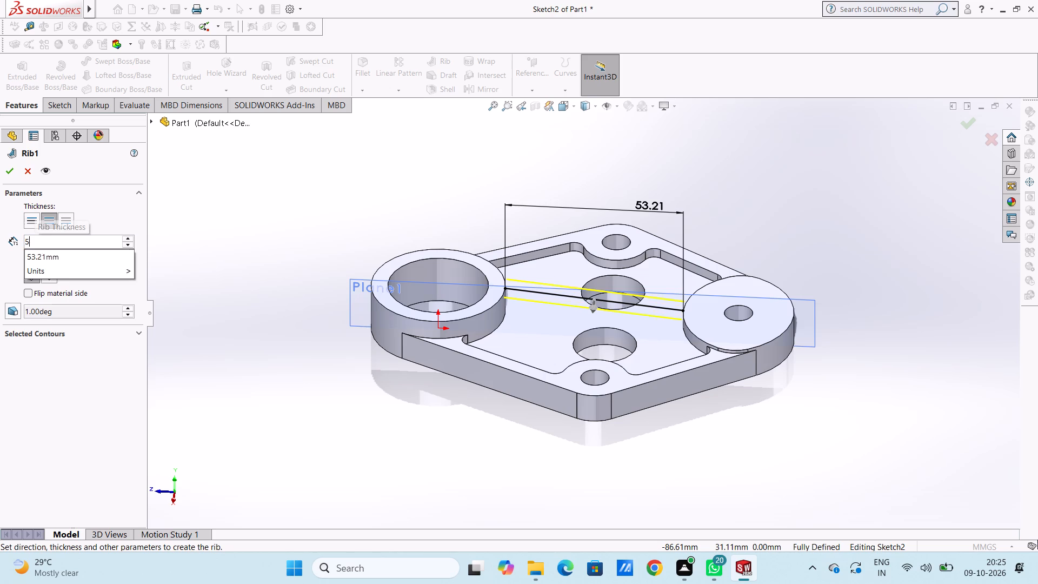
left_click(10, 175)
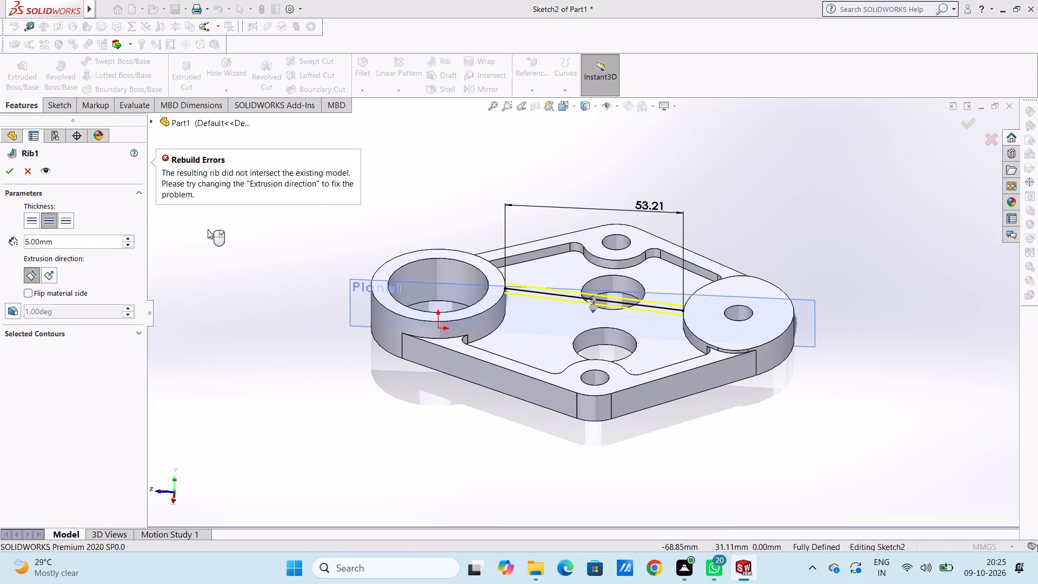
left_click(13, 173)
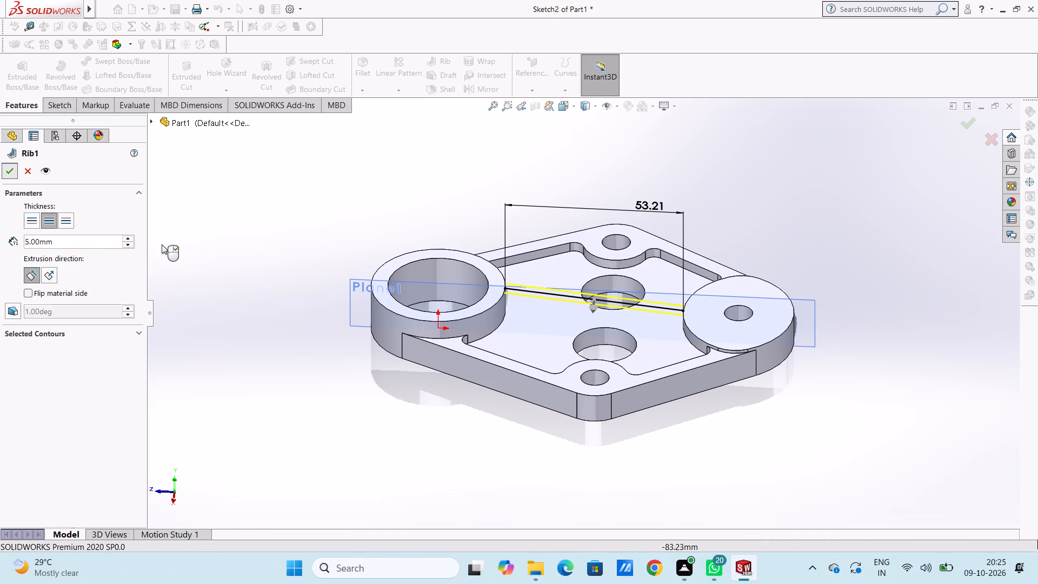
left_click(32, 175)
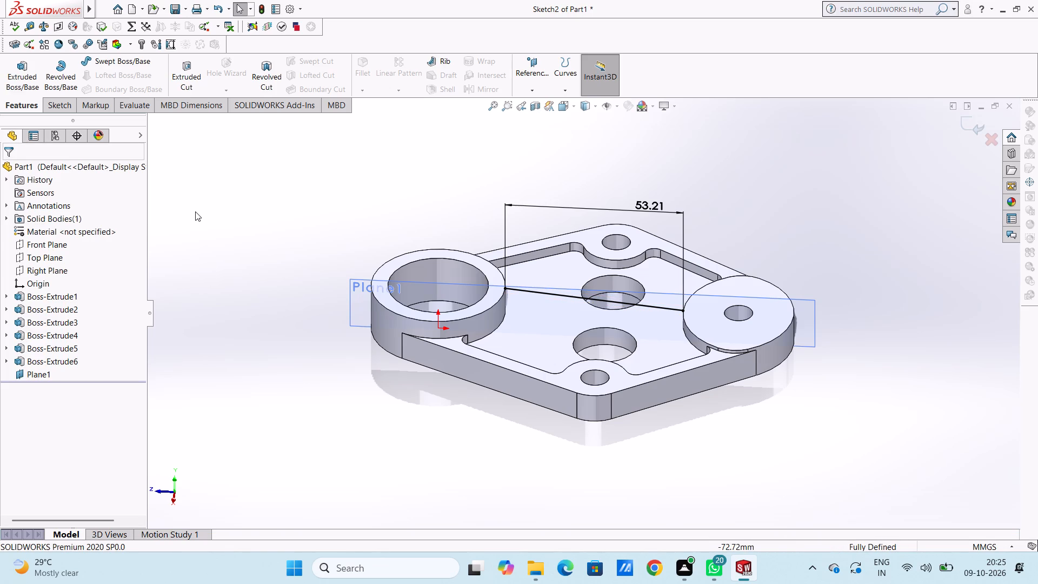
Sketch a 2 mm horizontal line from the sloped line's upper end inward into the ring.
key("ctrl+1")
key("ctrl+4")
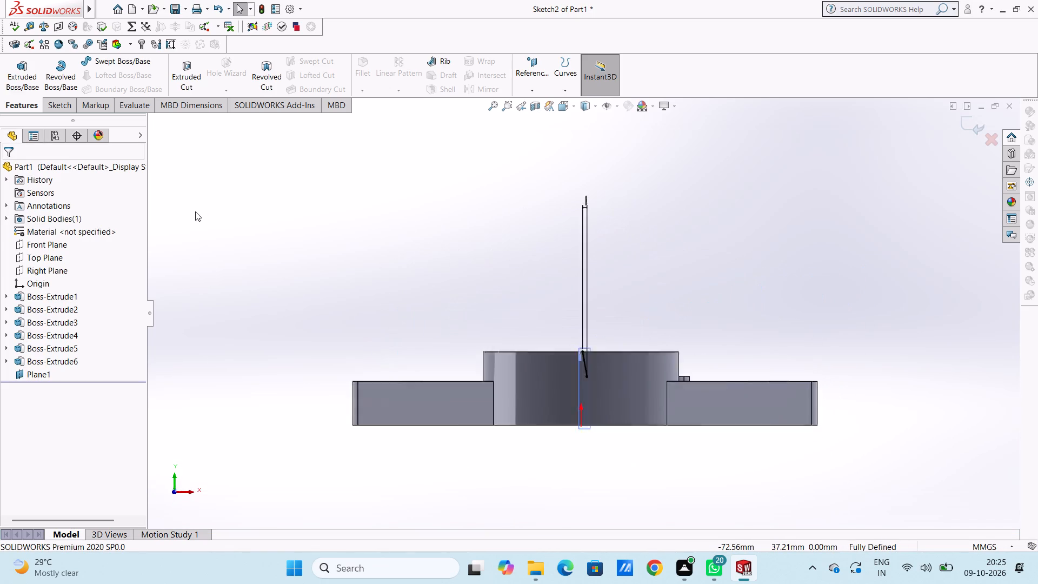
scroll(214, 233, "down", 1)
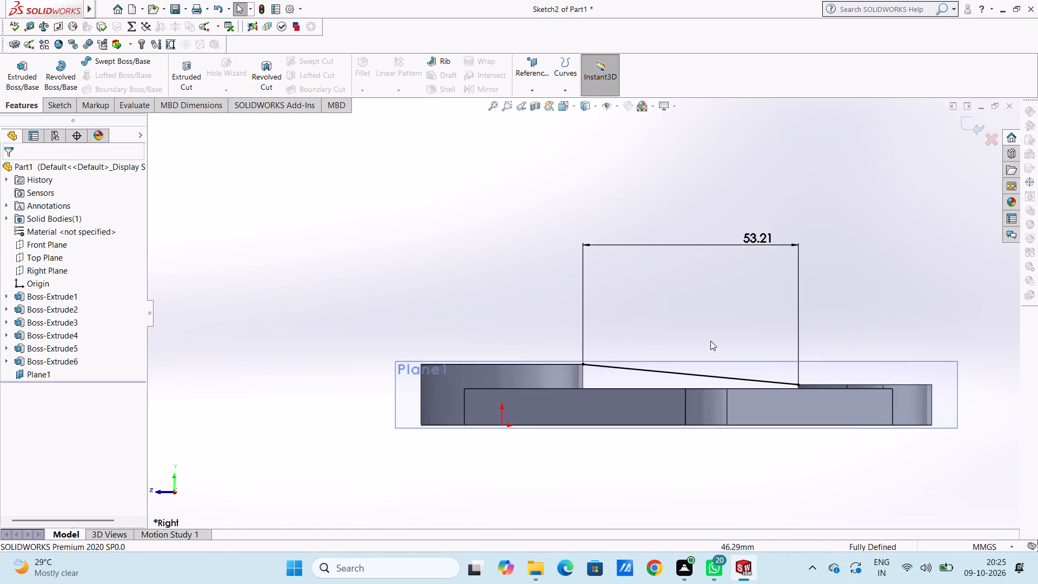
scroll(796, 402, "up", 3)
scroll(742, 387, "down", 5)
scroll(296, 258, "down", 2)
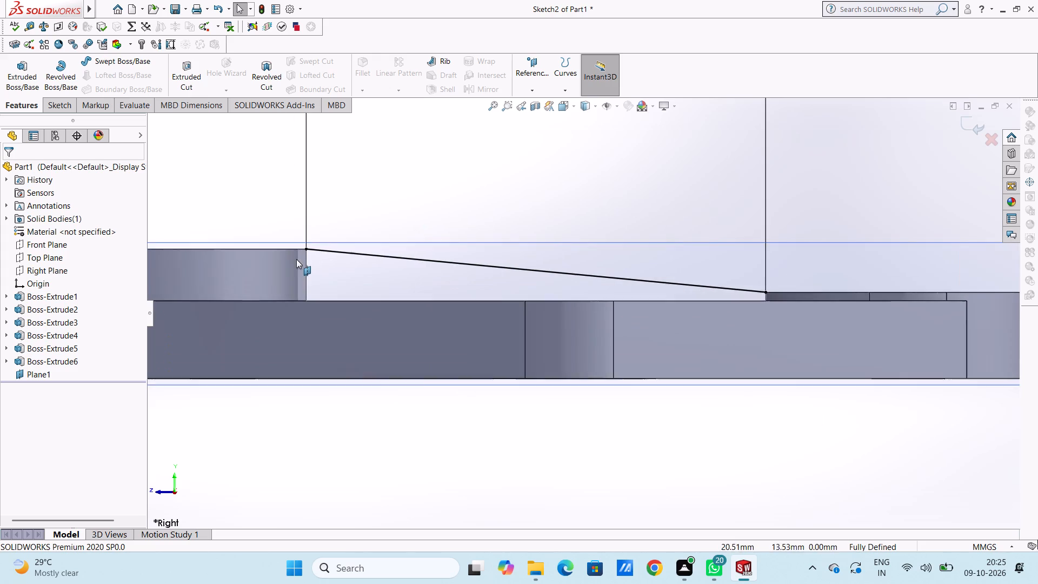
scroll(308, 263, "up", 3)
left_click(68, 110)
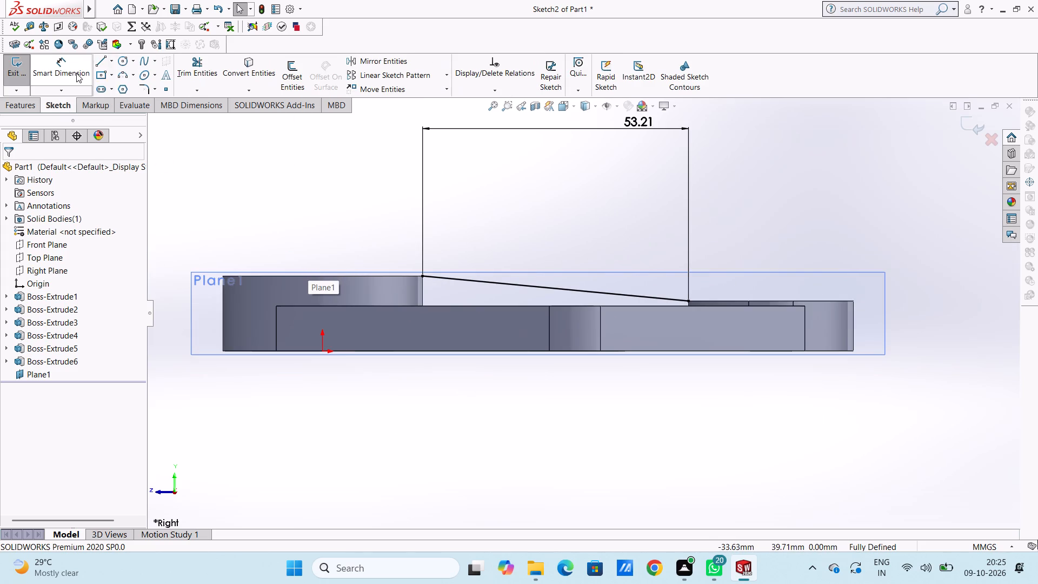
left_click(103, 59)
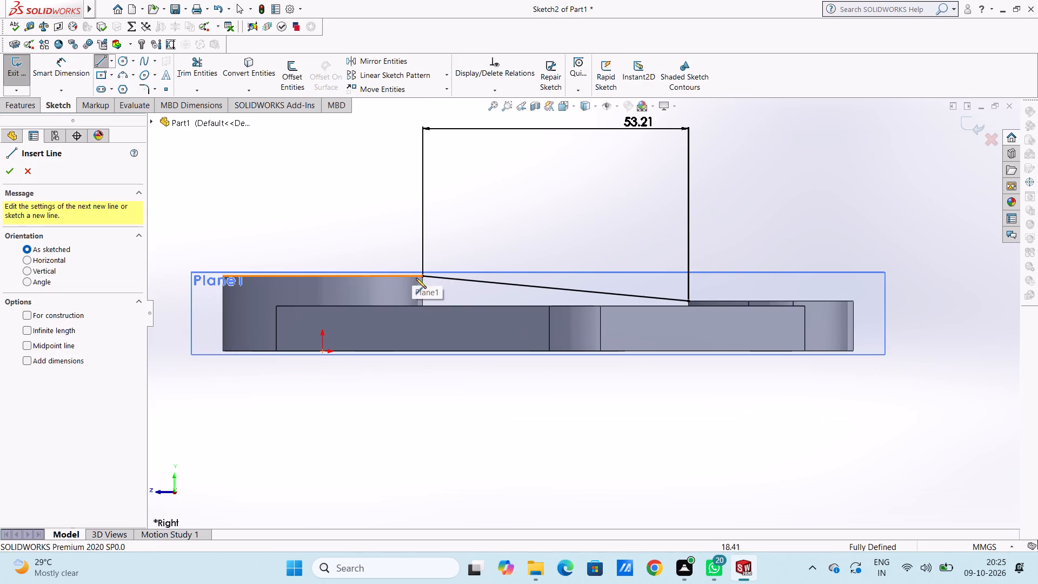
left_click(422, 276)
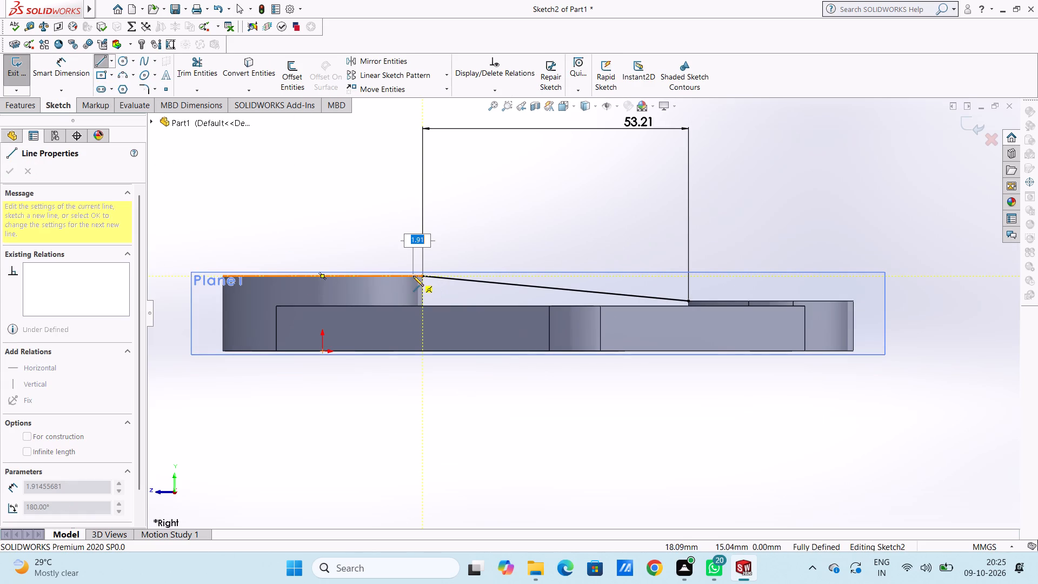
key("2")
key("Return")
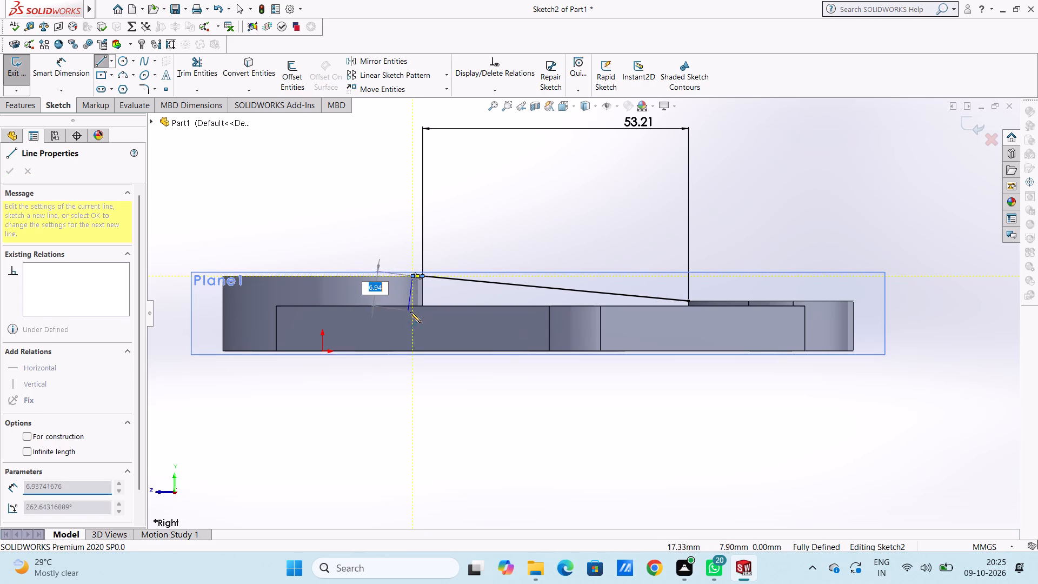
Continue the profile with a 10 mm vertical line straight down from the end of the short horizontal line.
middle_click_drag(414, 327, 413, 352)
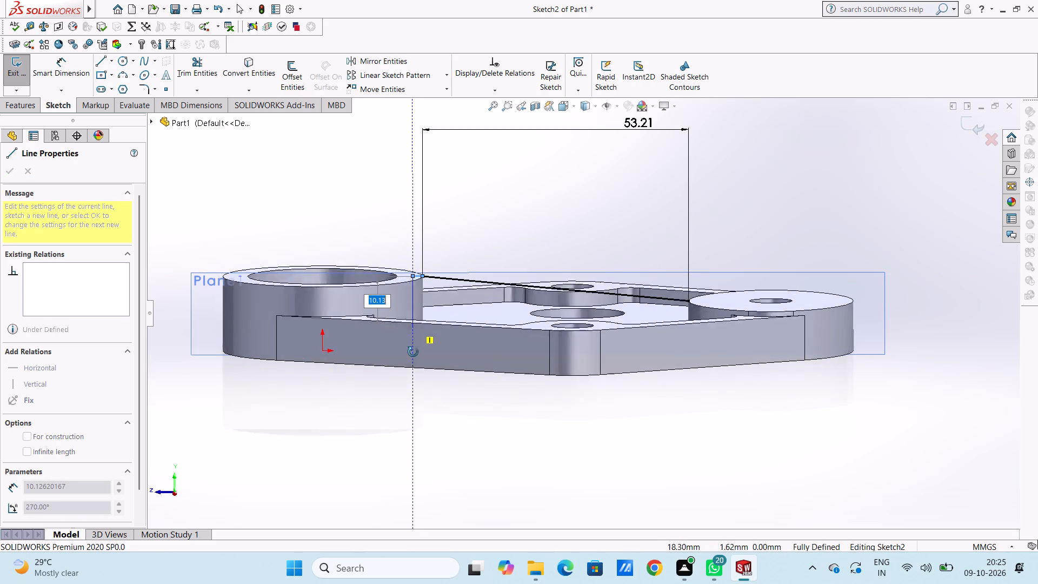
middle_click_drag(413, 352, 414, 364)
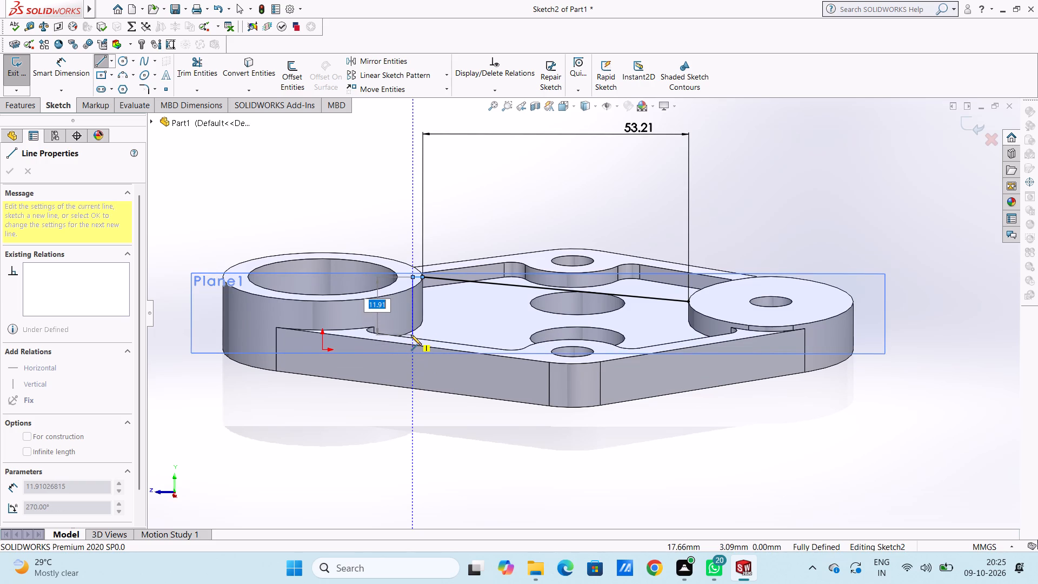
middle_click_drag(411, 334, 416, 306)
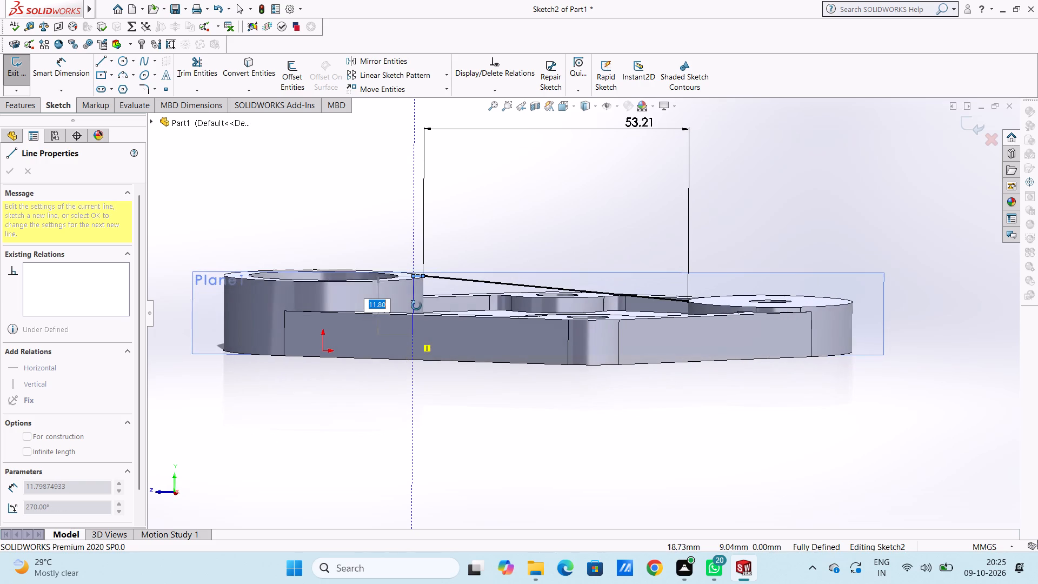
middle_click_drag(416, 306, 416, 306)
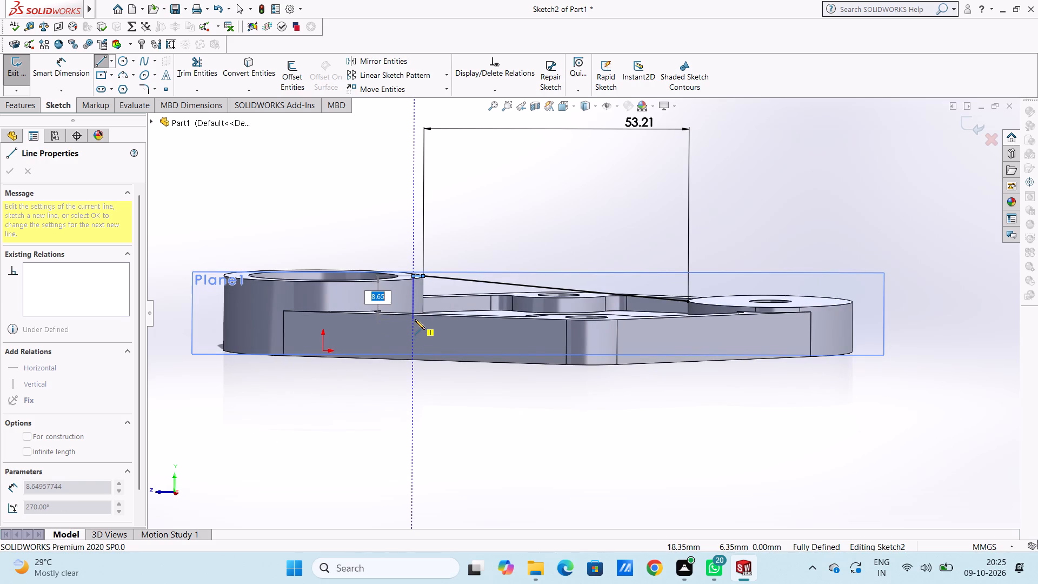
middle_click_drag(415, 318, 415, 360)
middle_click(415, 356)
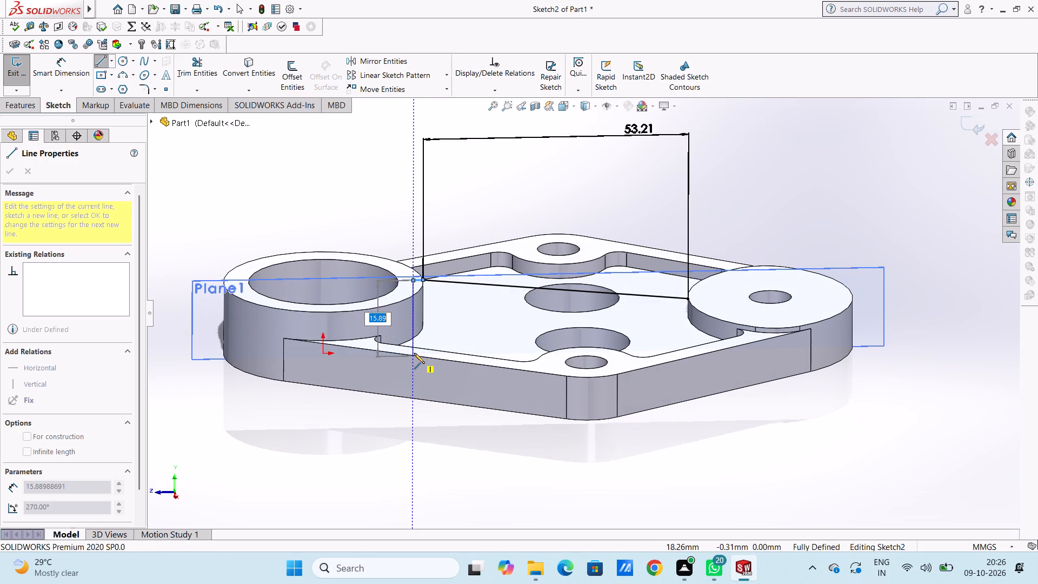
key("ctrl+4")
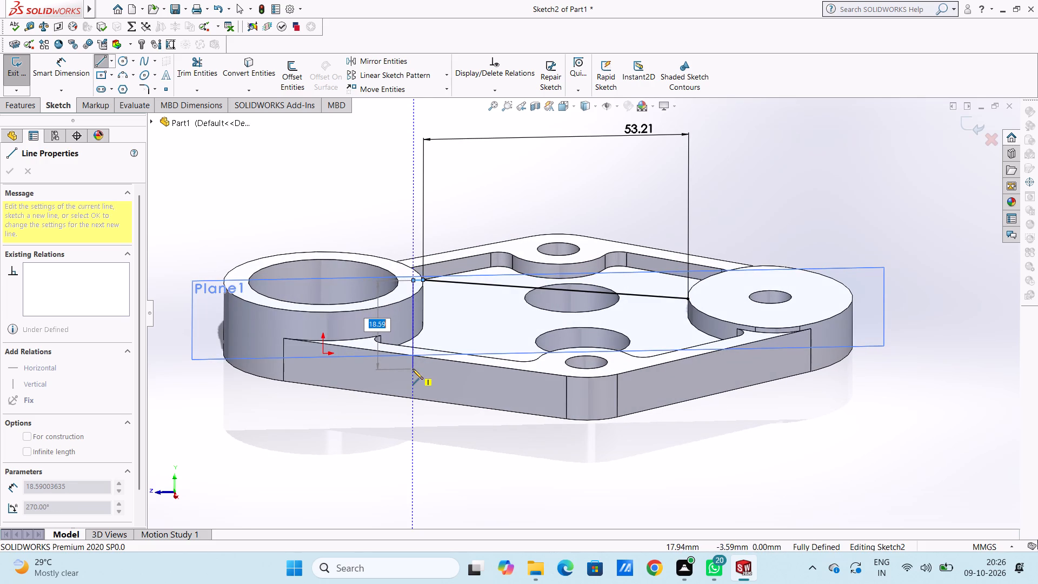
middle_click_drag(412, 369, 409, 325)
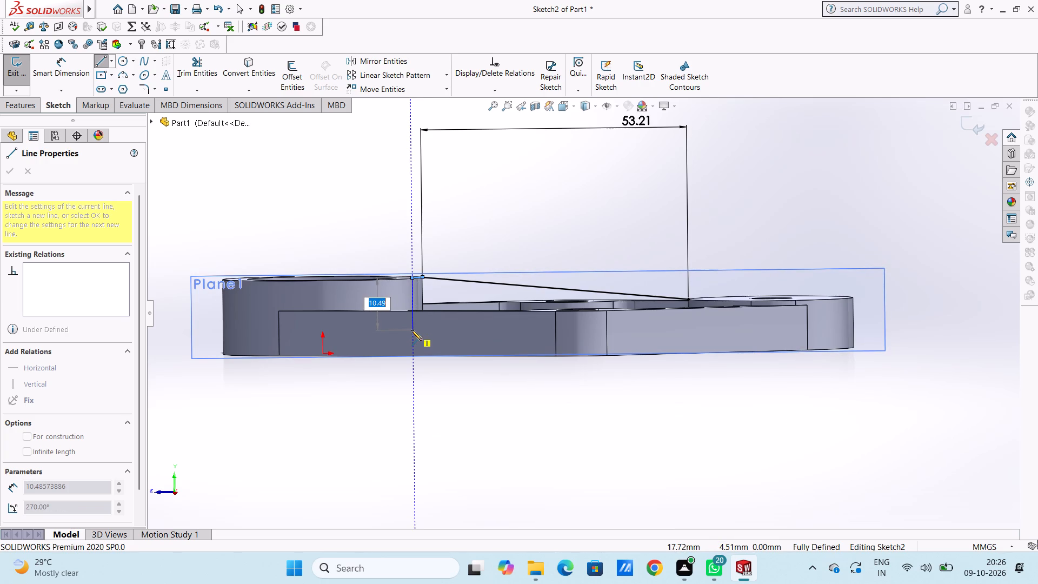
type("10")
key("Return")
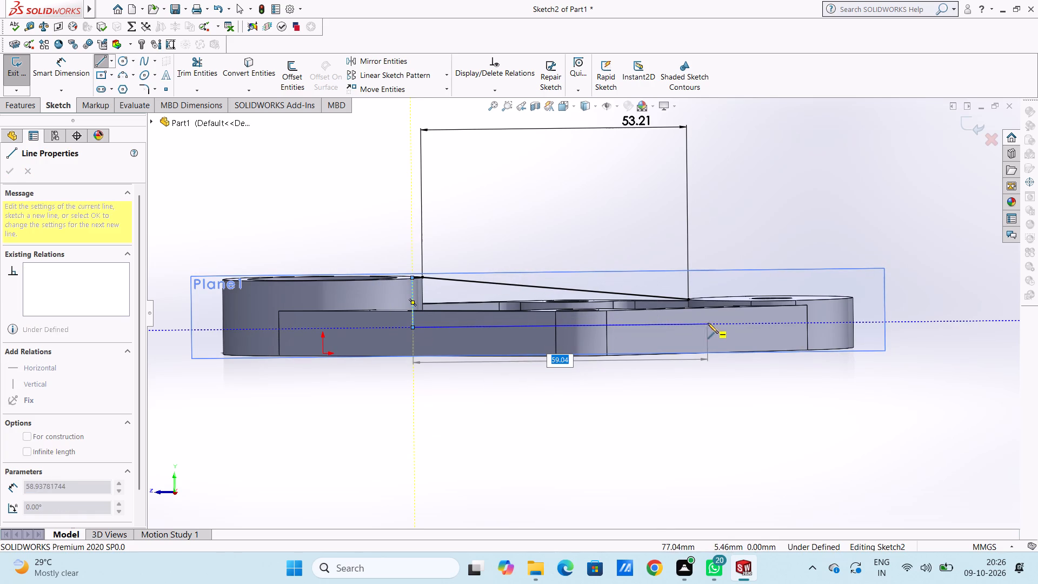
Close the profile with a horizontal line of about 55 mm and a vertical line up to the sloped line's lower end.
left_click(690, 323)
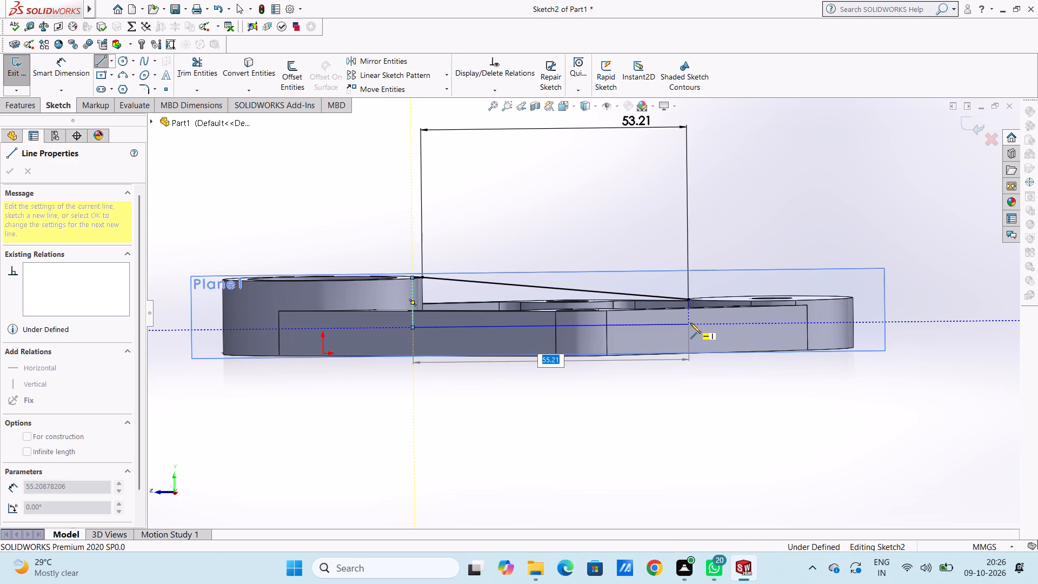
left_click(691, 298)
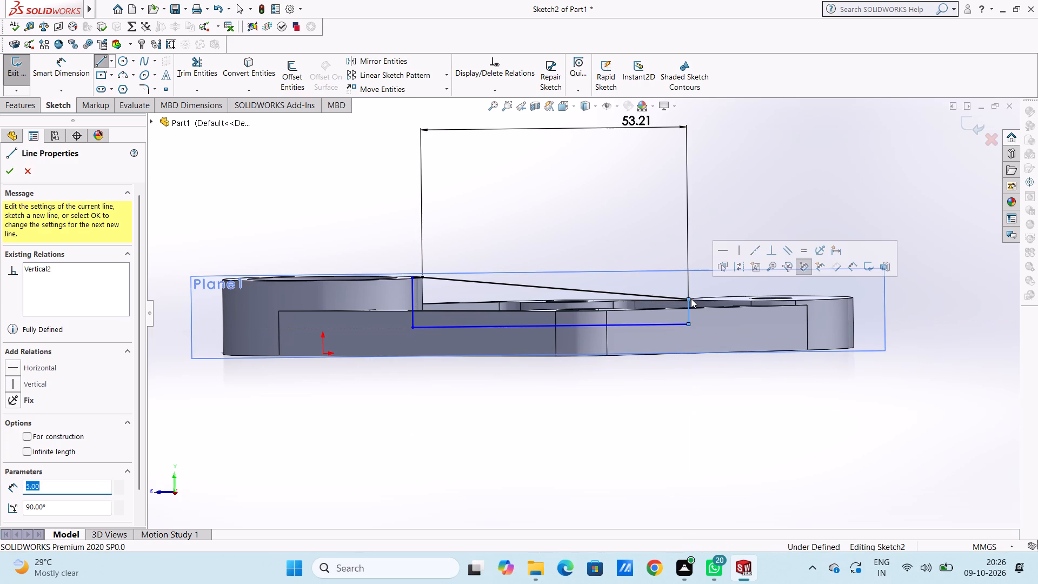
key("Escape")
key("Escape")
Dimension the length of the profile's vertical line inside the ring.
key("ctrl+7")
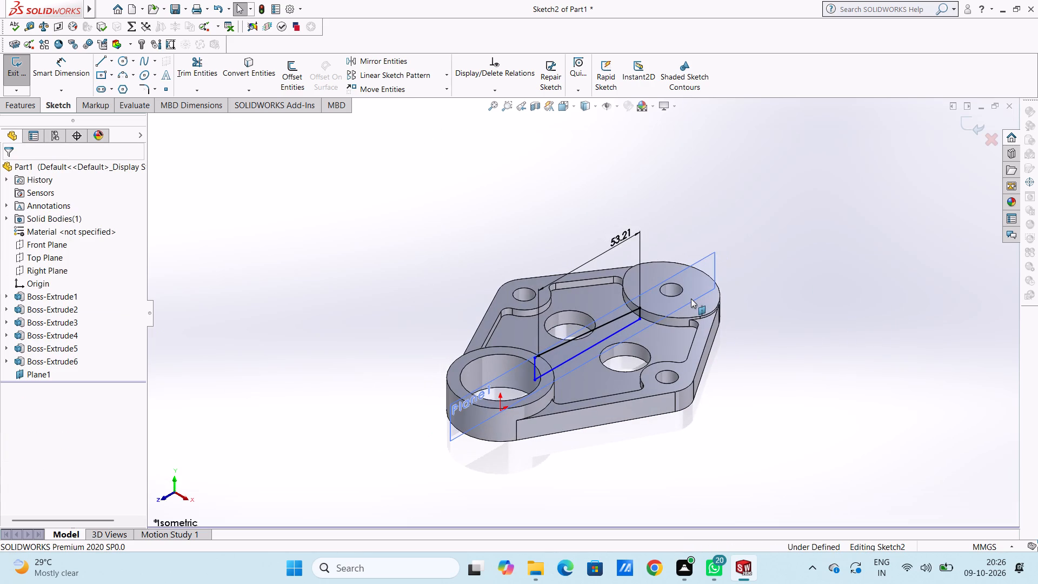
key("ctrl+2")
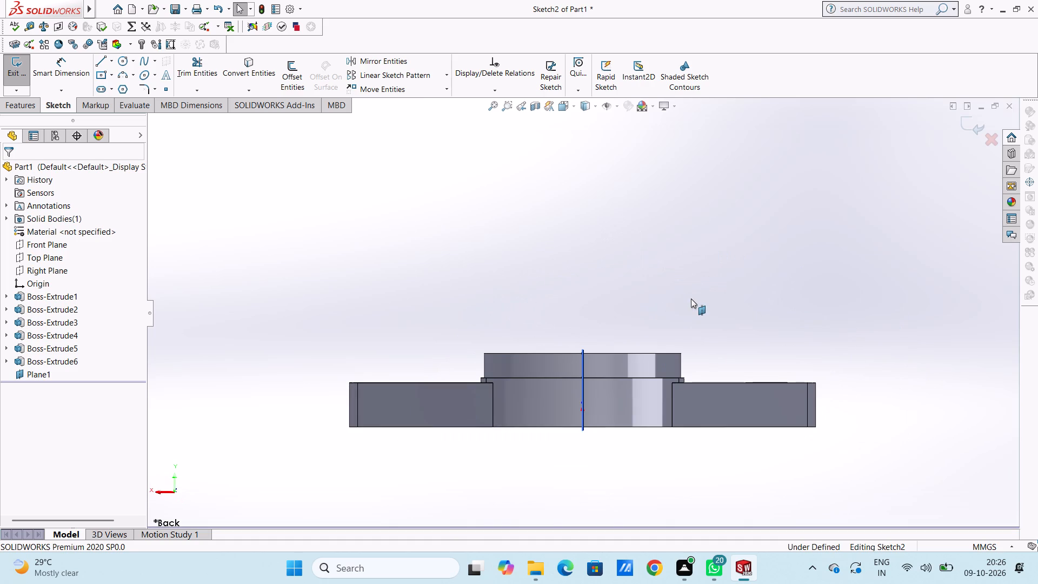
key("ctrl+4")
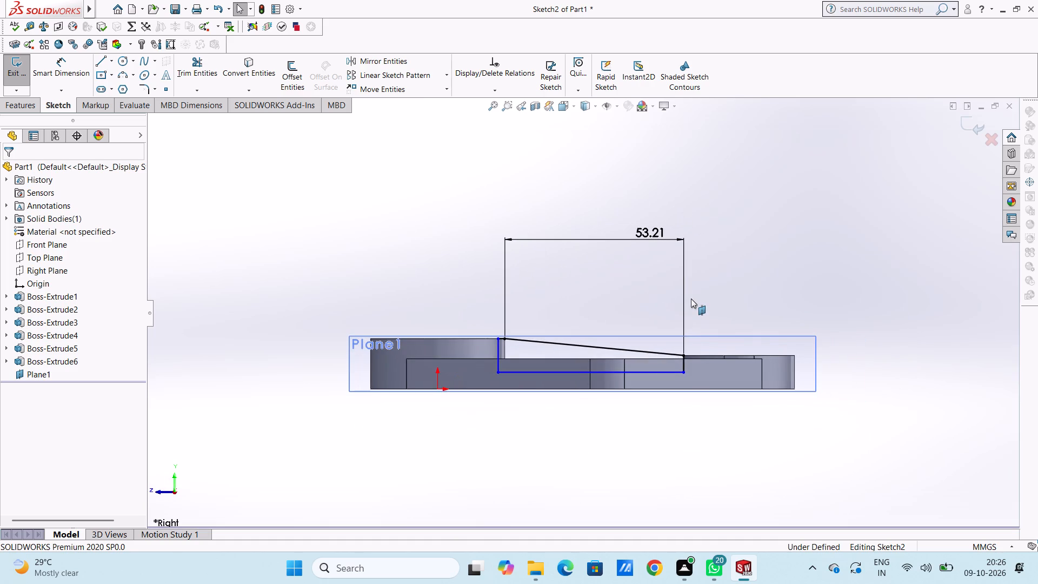
scroll(593, 377, "down", 4)
scroll(494, 303, "up", 2)
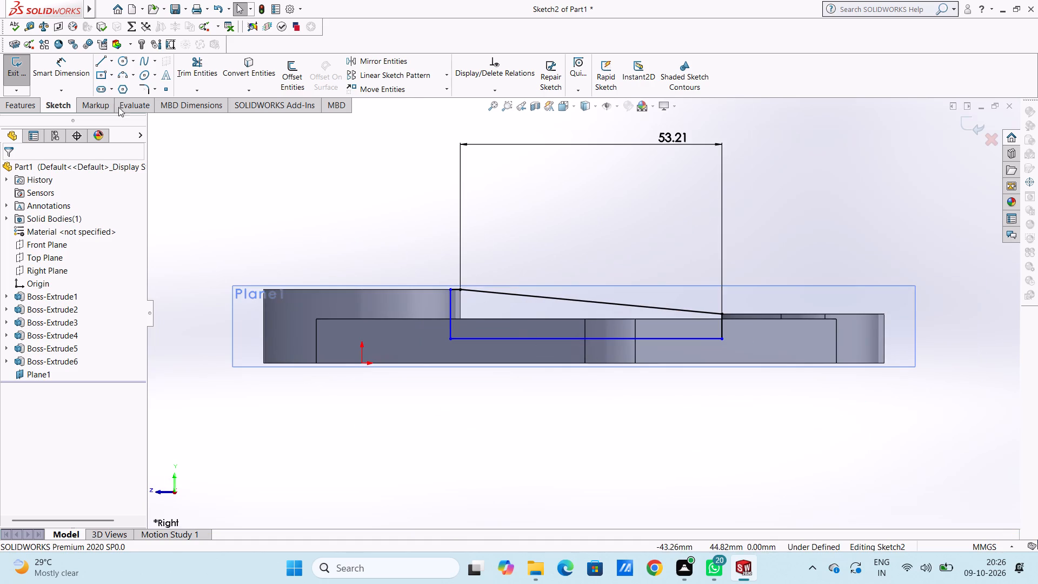
left_click(68, 65)
left_click(454, 309)
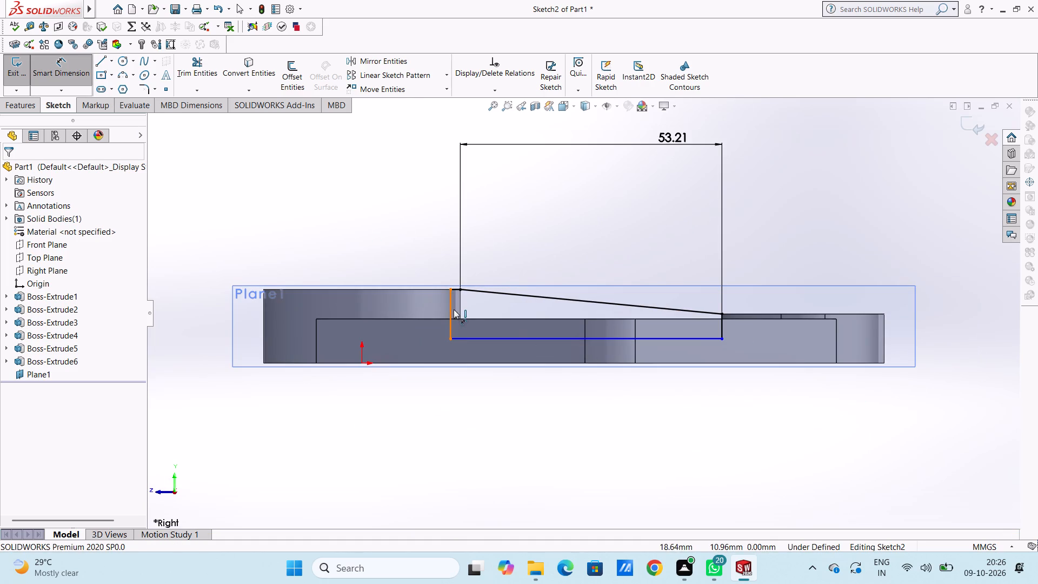
left_click(198, 267)
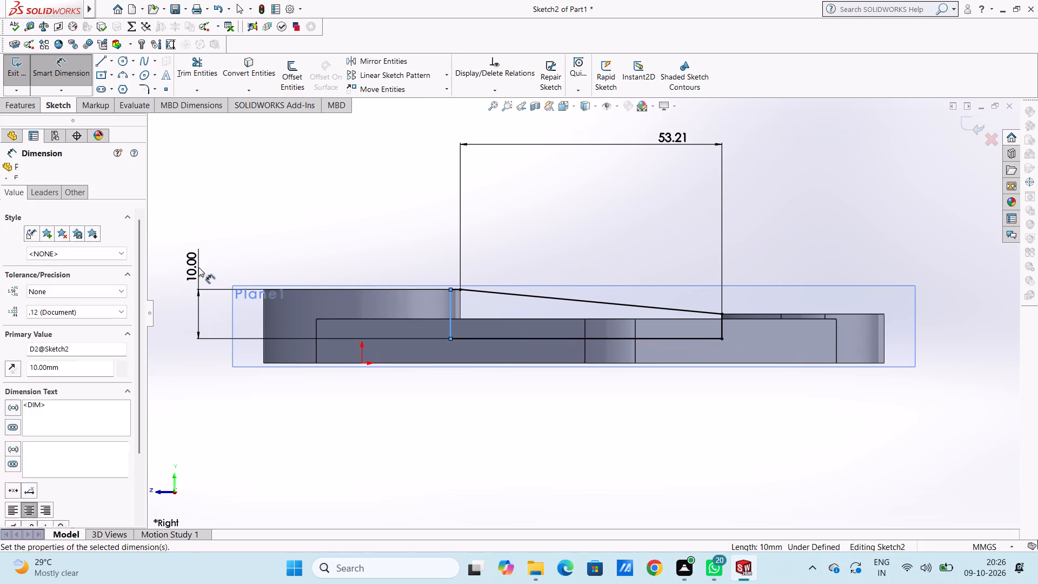
left_click(153, 253)
left_click(228, 231)
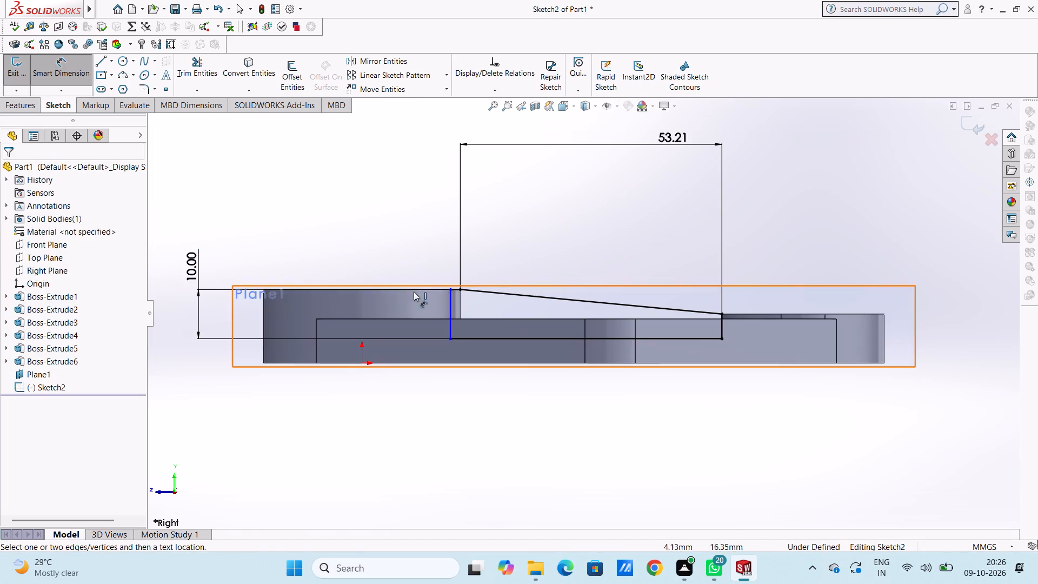
Dimension the length of the short horizontal line at the top of the profile inside the ring.
scroll(447, 298, "down", 3)
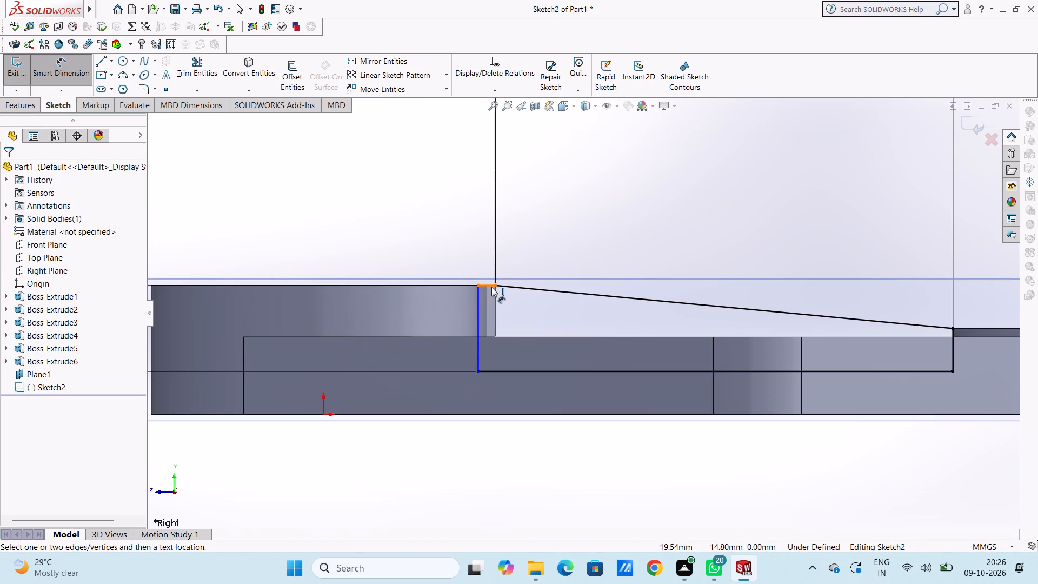
left_click(491, 287)
scroll(461, 205, "up", 4)
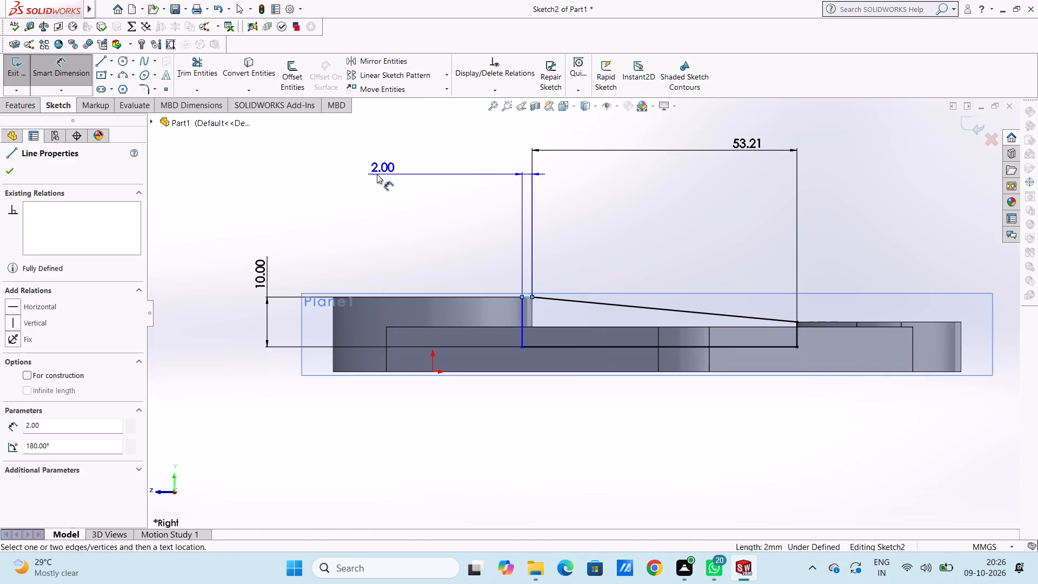
left_click(371, 172)
left_click(330, 156)
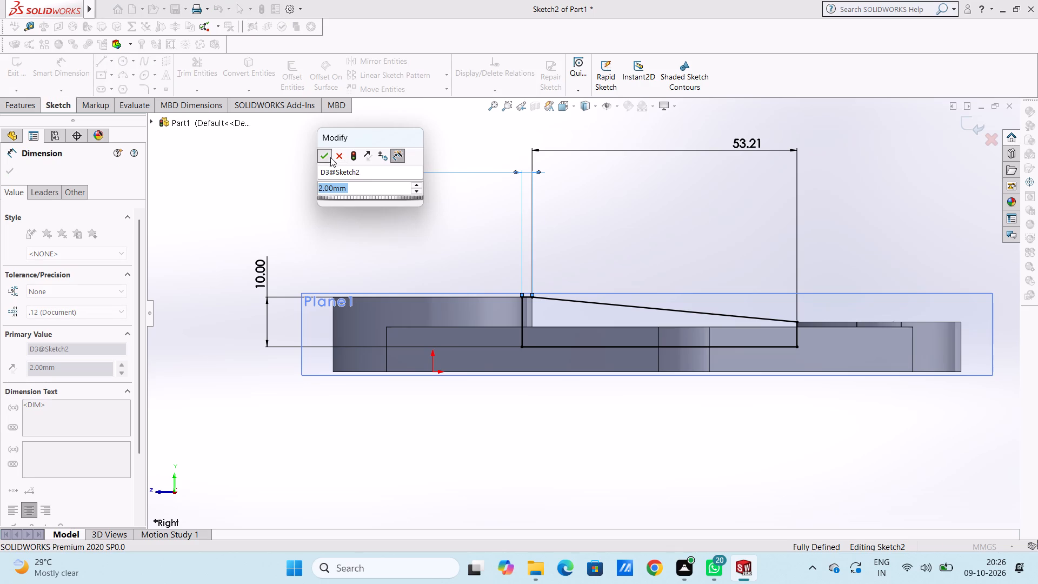
left_click(309, 171)
middle_click_drag(655, 188, 651, 195)
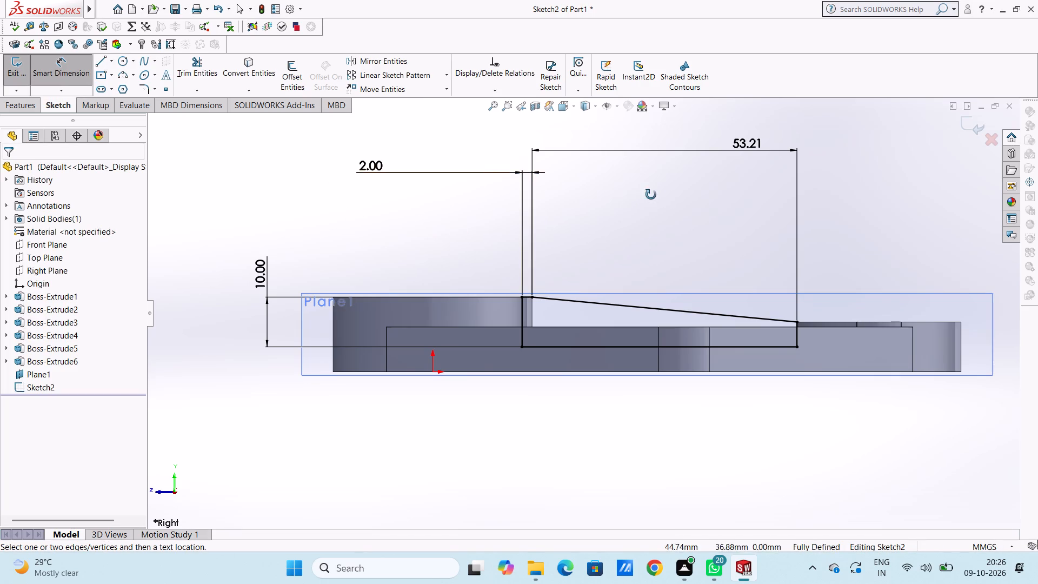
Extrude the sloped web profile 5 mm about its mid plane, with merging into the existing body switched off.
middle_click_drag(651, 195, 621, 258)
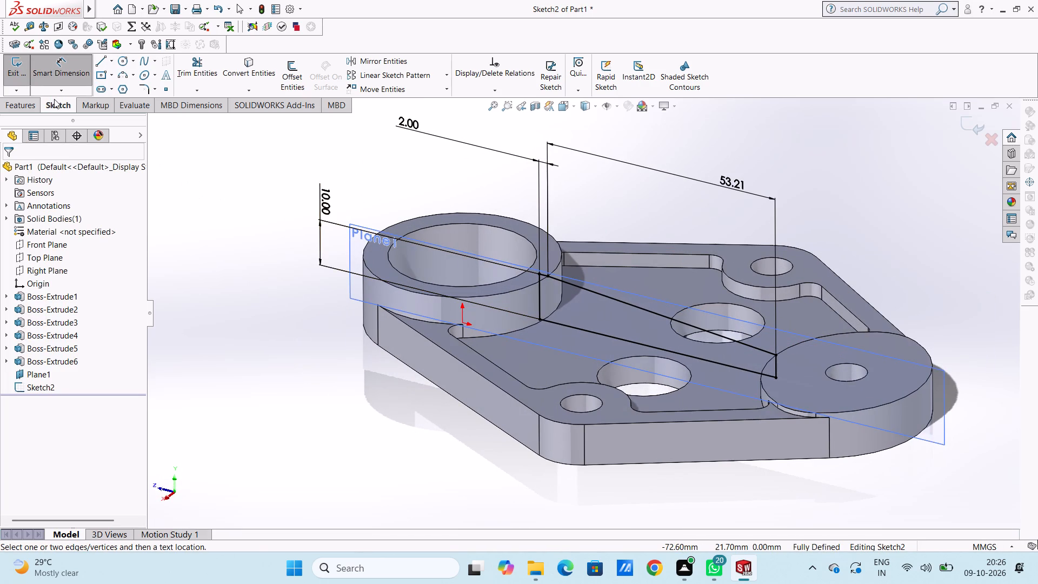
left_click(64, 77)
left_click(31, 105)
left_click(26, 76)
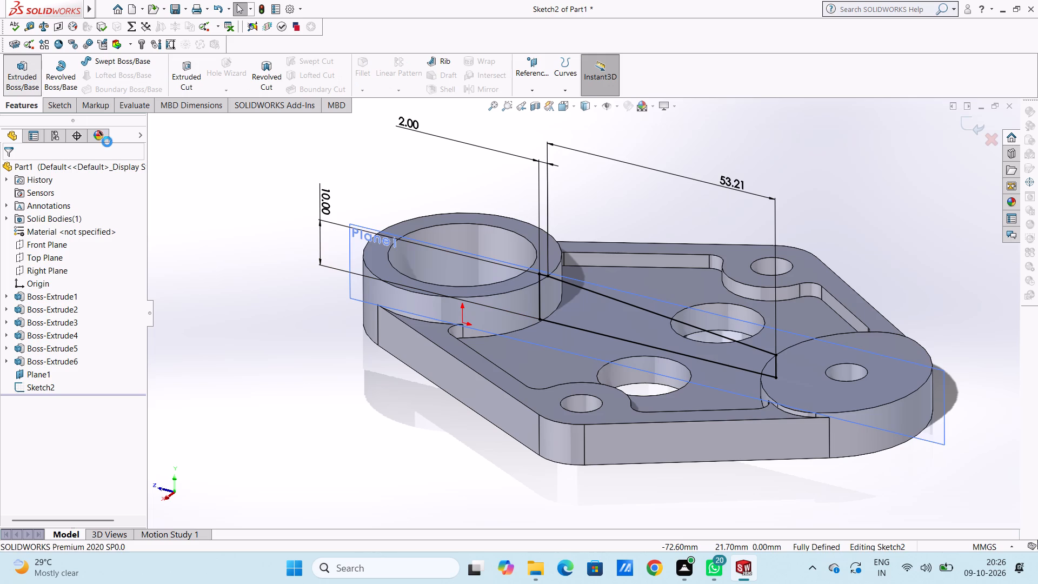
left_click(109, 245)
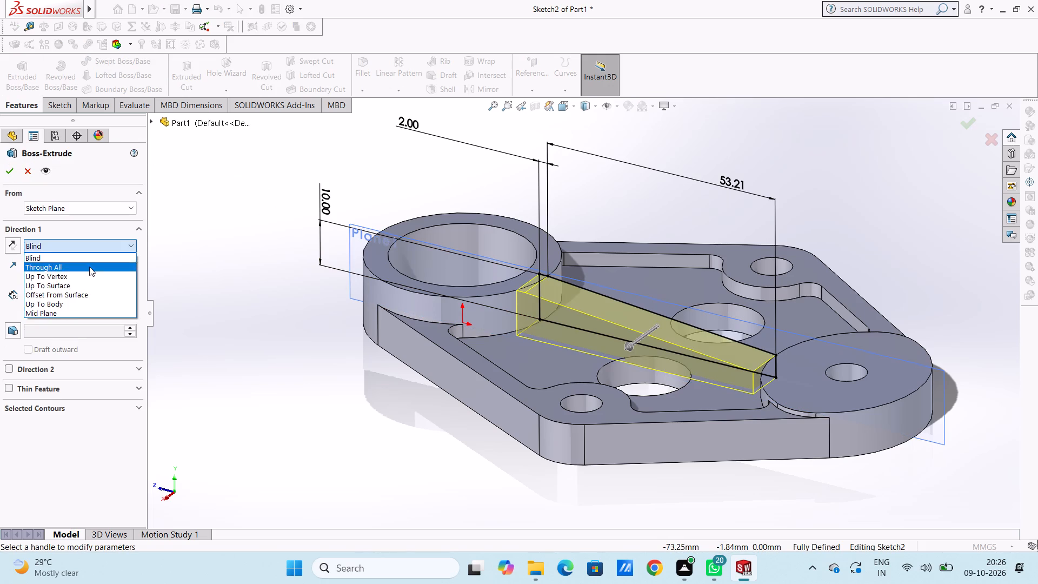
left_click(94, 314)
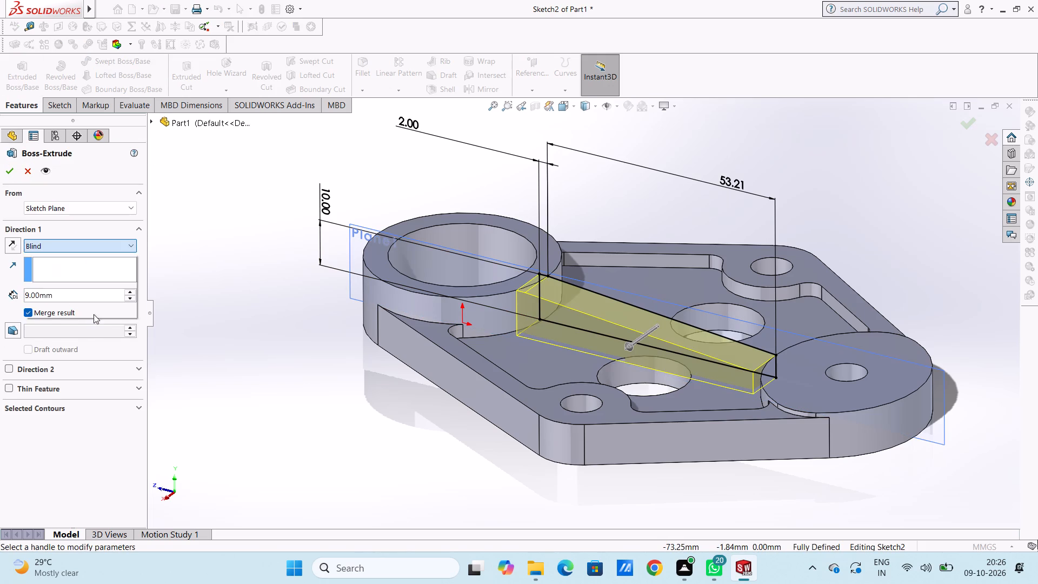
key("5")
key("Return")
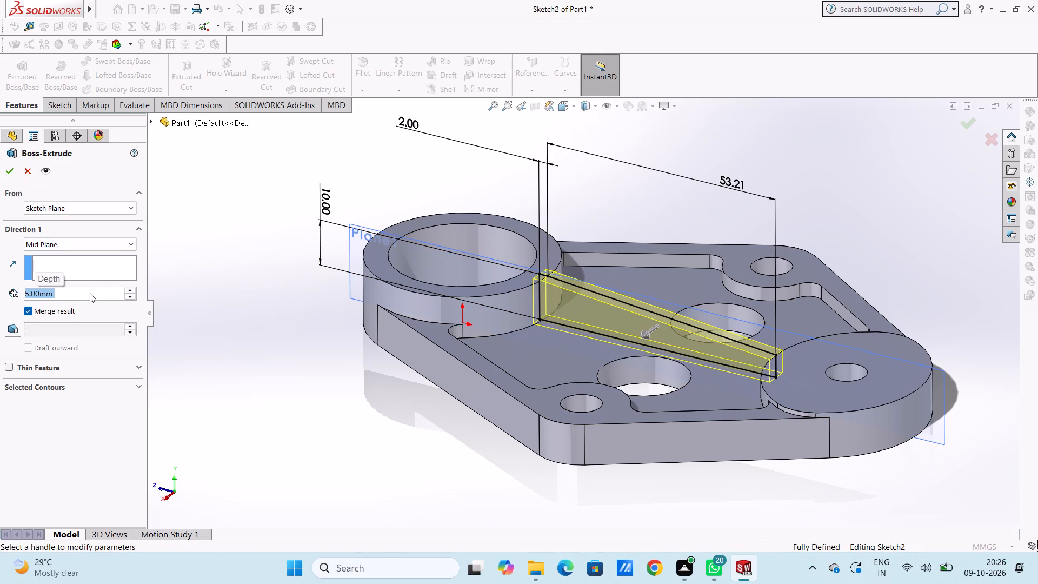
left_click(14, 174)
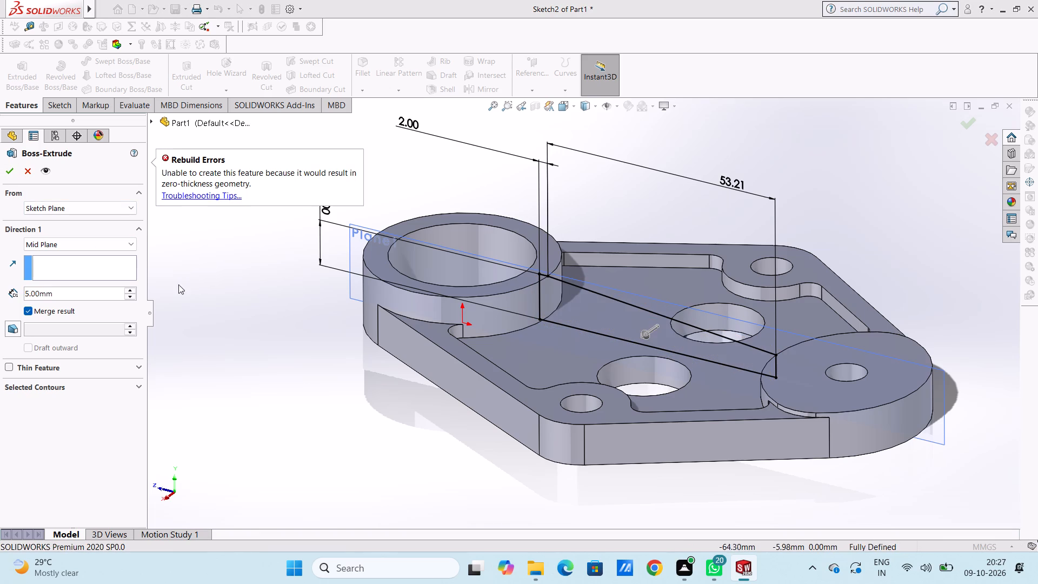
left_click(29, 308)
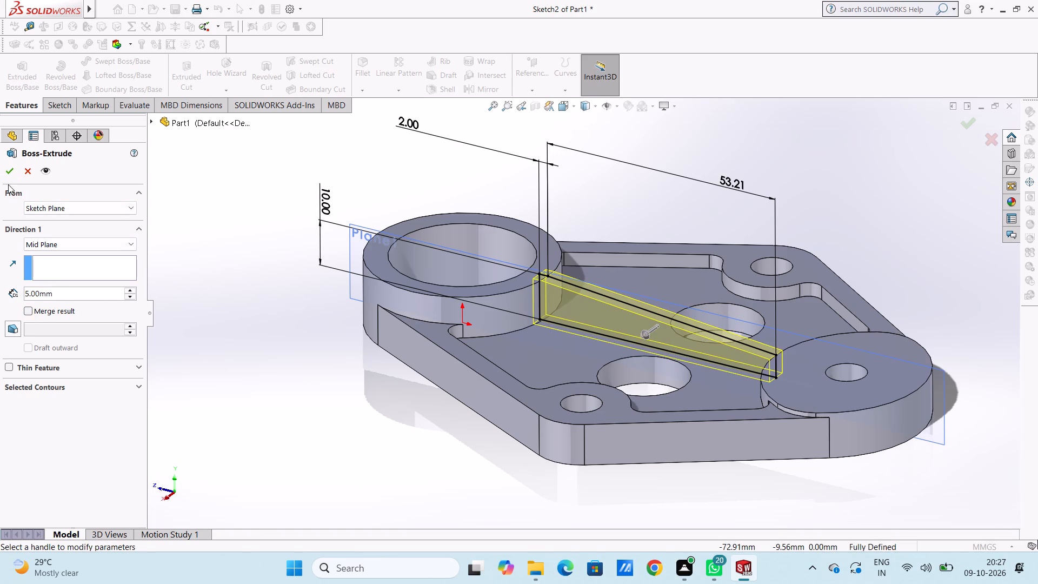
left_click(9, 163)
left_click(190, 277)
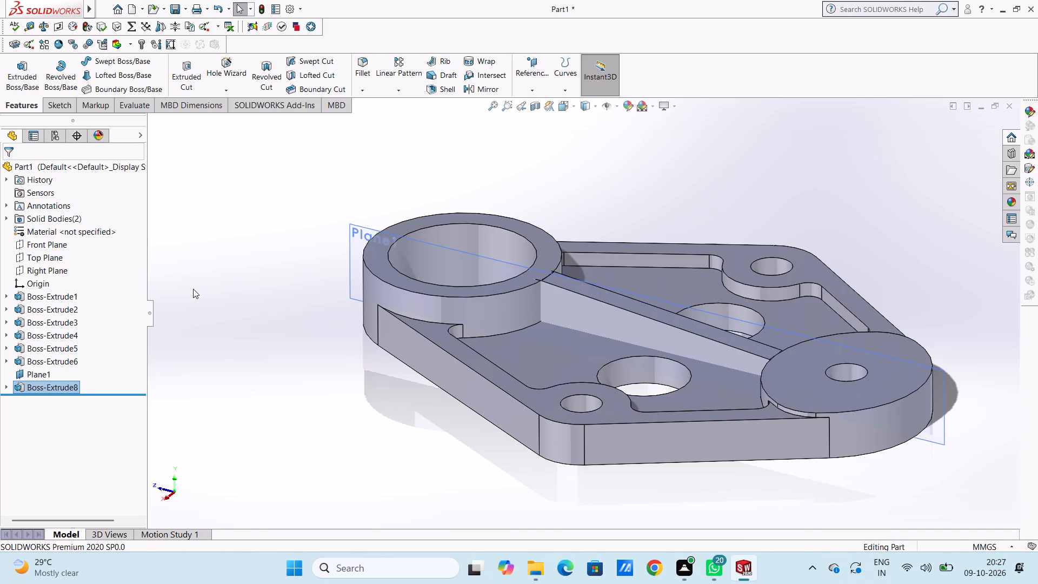
Hide Plane1.
middle_click_drag(209, 300, 221, 283)
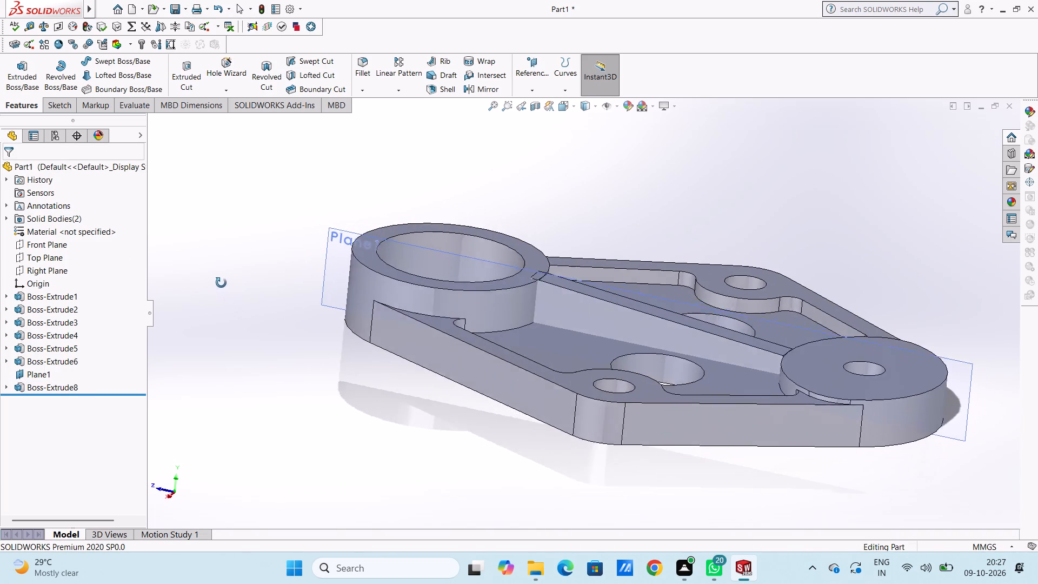
middle_click_drag(221, 283, 217, 264)
left_click(42, 377)
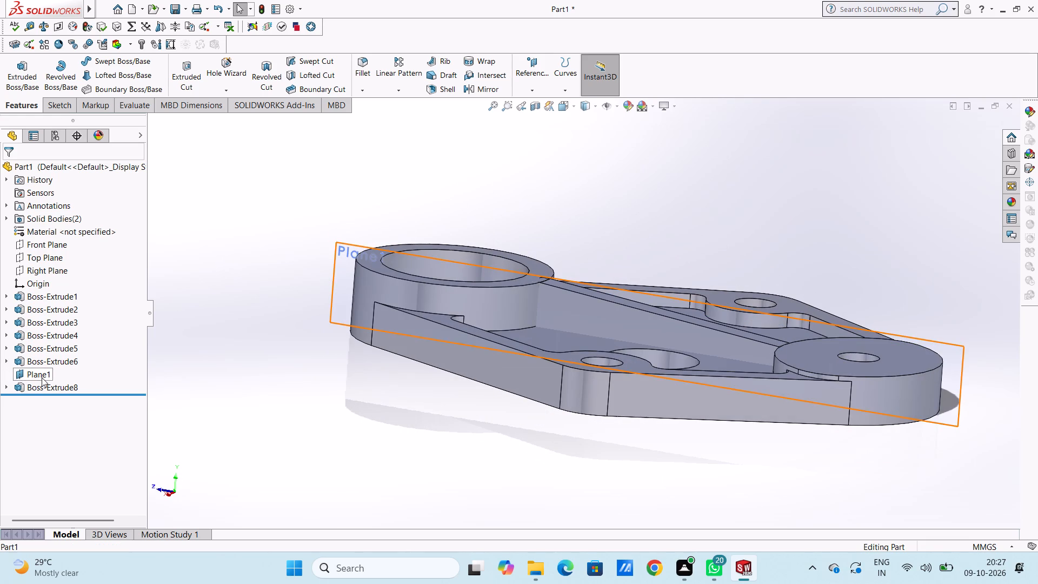
left_click(64, 358)
left_click(221, 359)
Examine how the sloped web meets the disc and the ring from several angles.
middle_click_drag(227, 298, 241, 307)
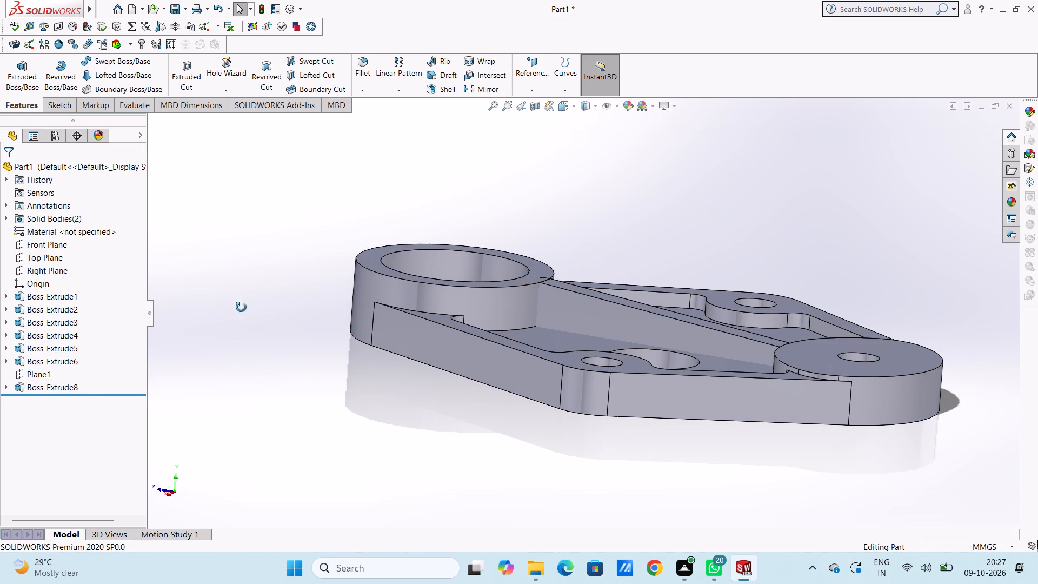
middle_click_drag(241, 307, 271, 343)
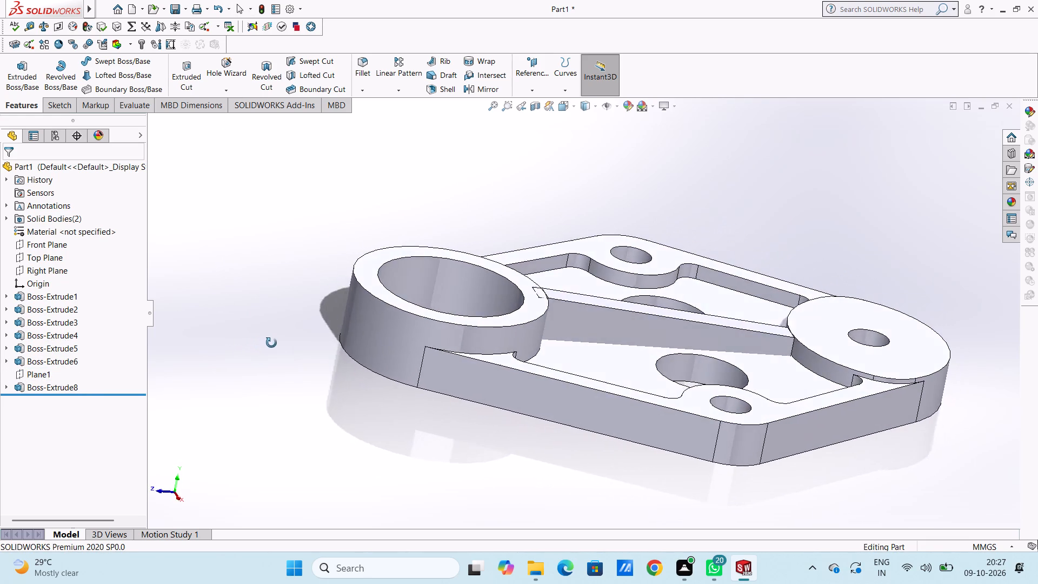
middle_click_drag(271, 343, 256, 395)
scroll(1021, 299, "down", 1)
scroll(841, 341, "down", 4)
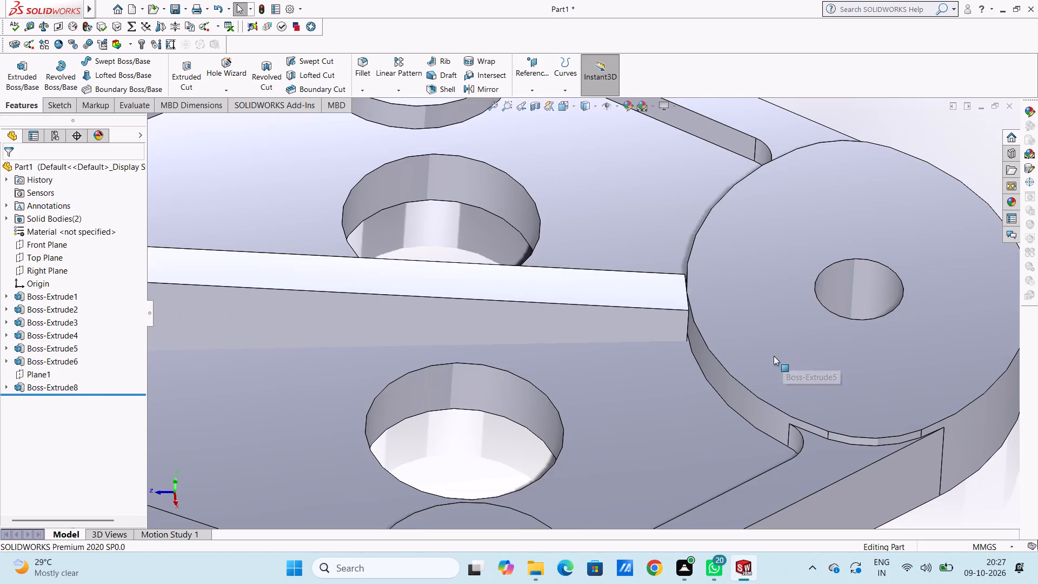
middle_click_drag(713, 334, 706, 257)
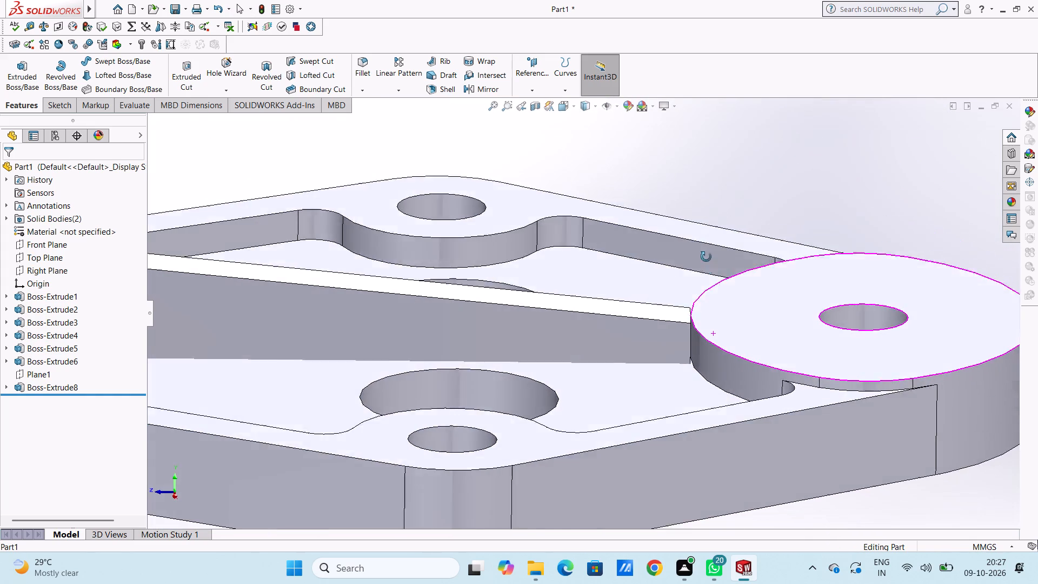
middle_click_drag(706, 257, 705, 254)
scroll(684, 300, "up", 3)
middle_click_drag(633, 336, 638, 296)
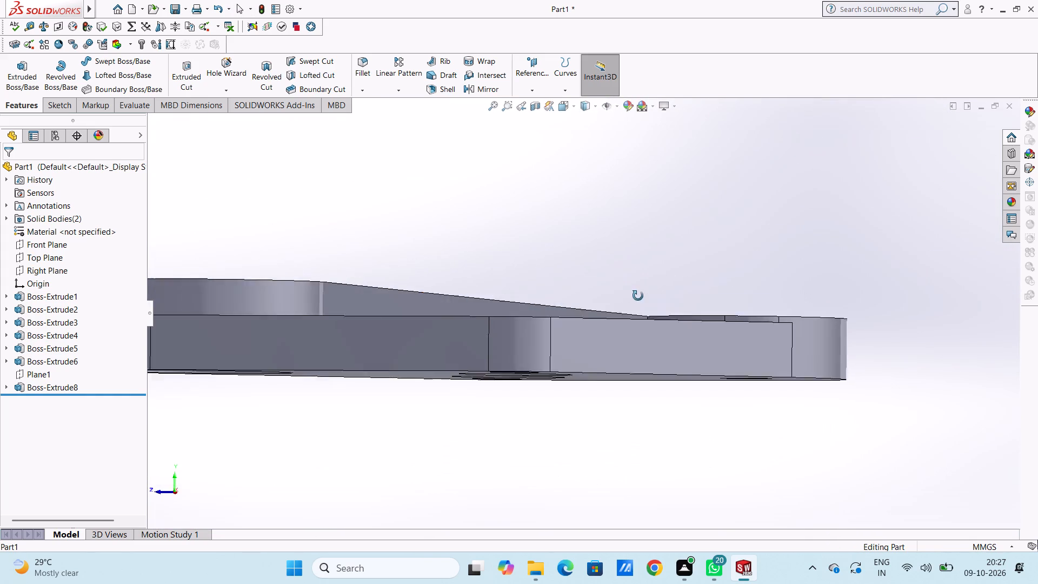
middle_click_drag(638, 296, 637, 324)
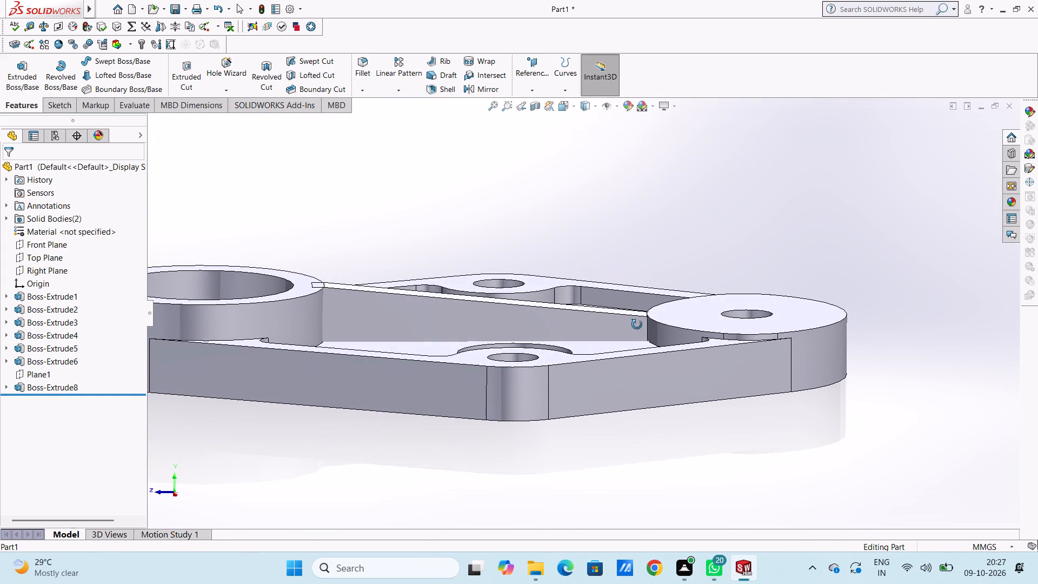
middle_click_drag(637, 324, 635, 329)
scroll(634, 329, "up", 4)
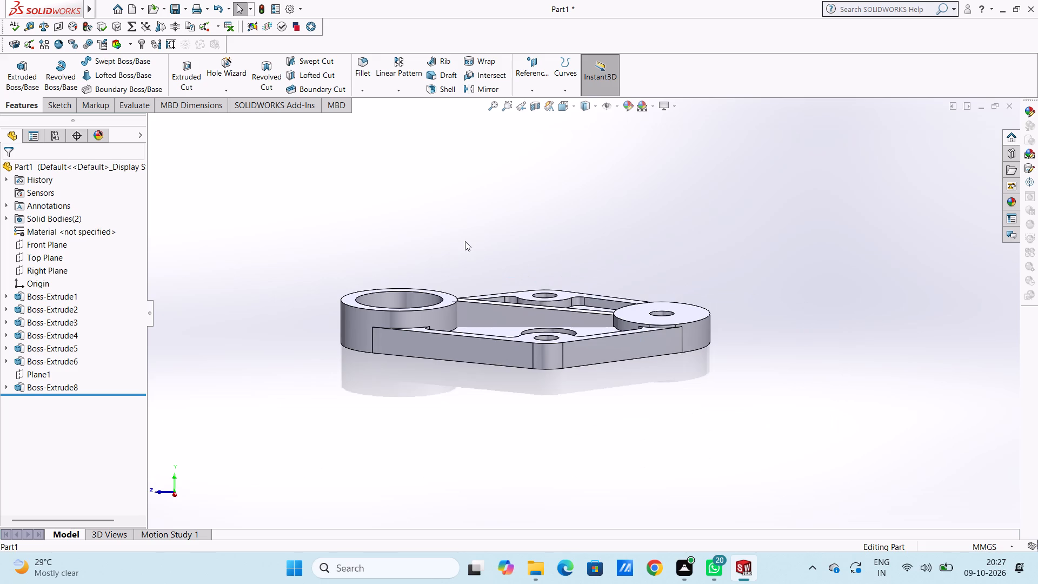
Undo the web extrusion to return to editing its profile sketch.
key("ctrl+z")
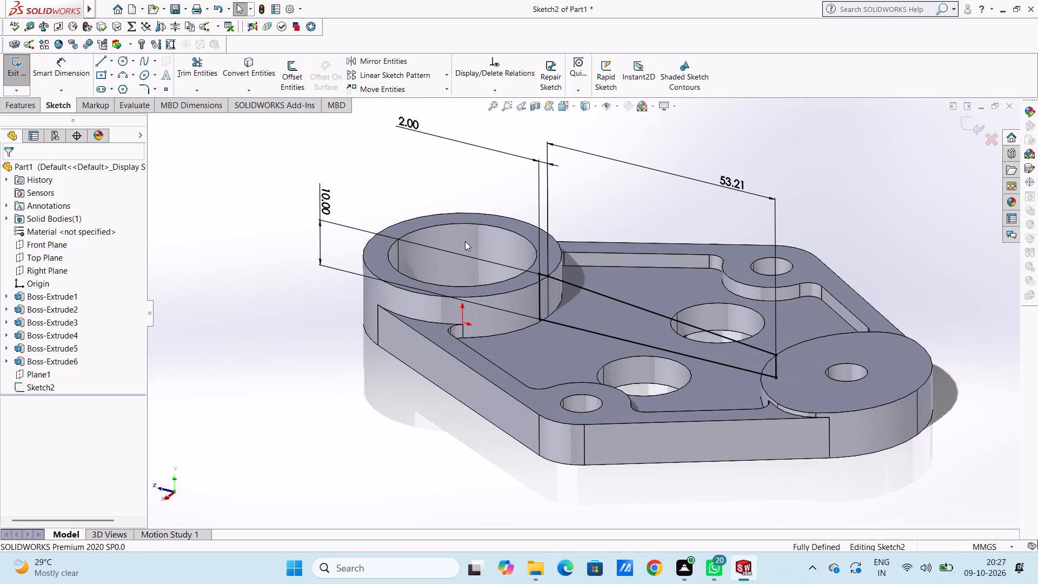
Extend the profile about 1.3 mm into the disc with a horizontal line, a 5 mm vertical line and a horizontal line back to the lower corner.
key("ctrl+4")
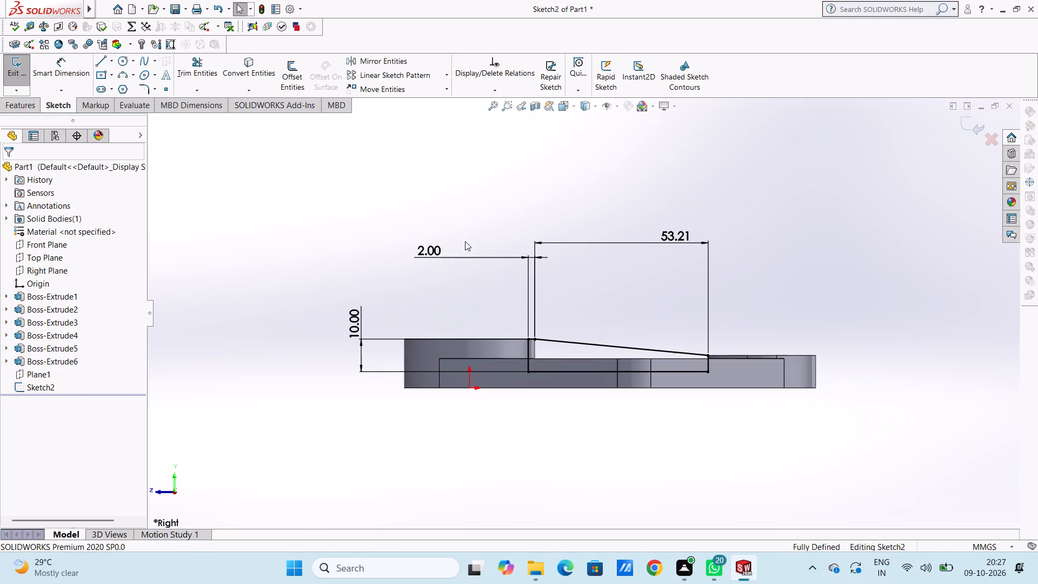
scroll(652, 403, "down", 1)
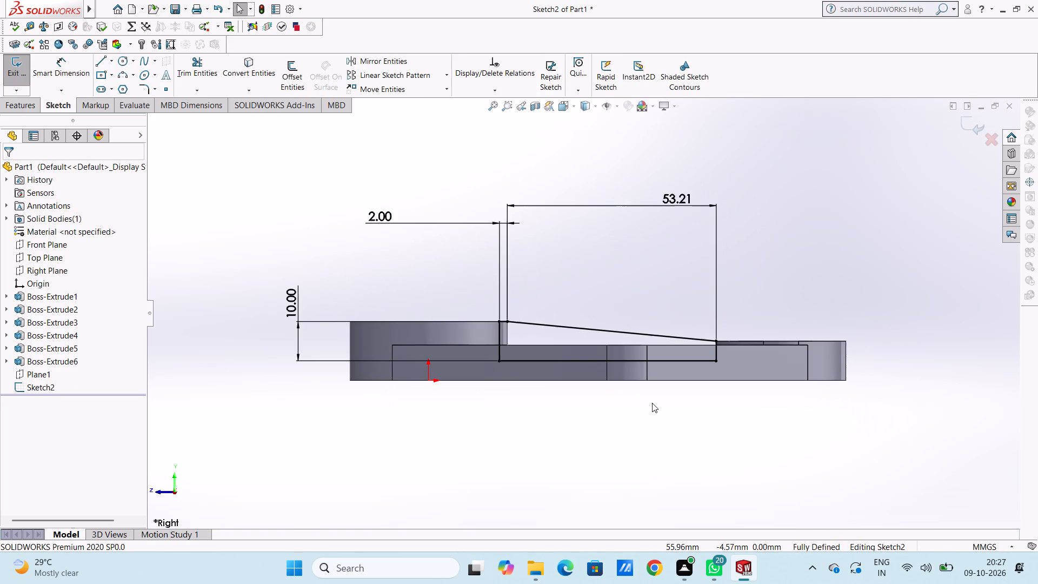
scroll(654, 341, "down", 3)
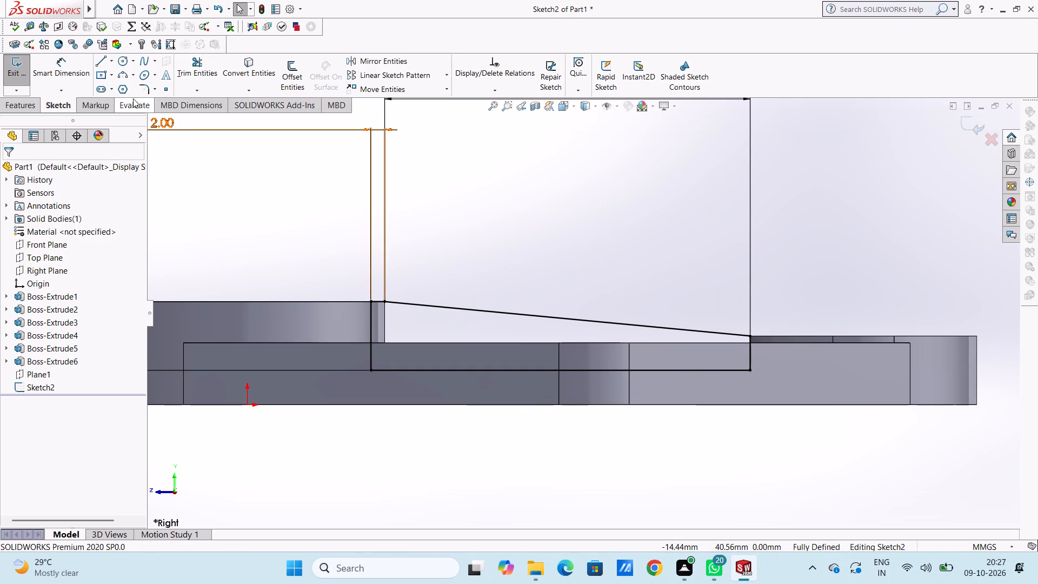
left_click(100, 63)
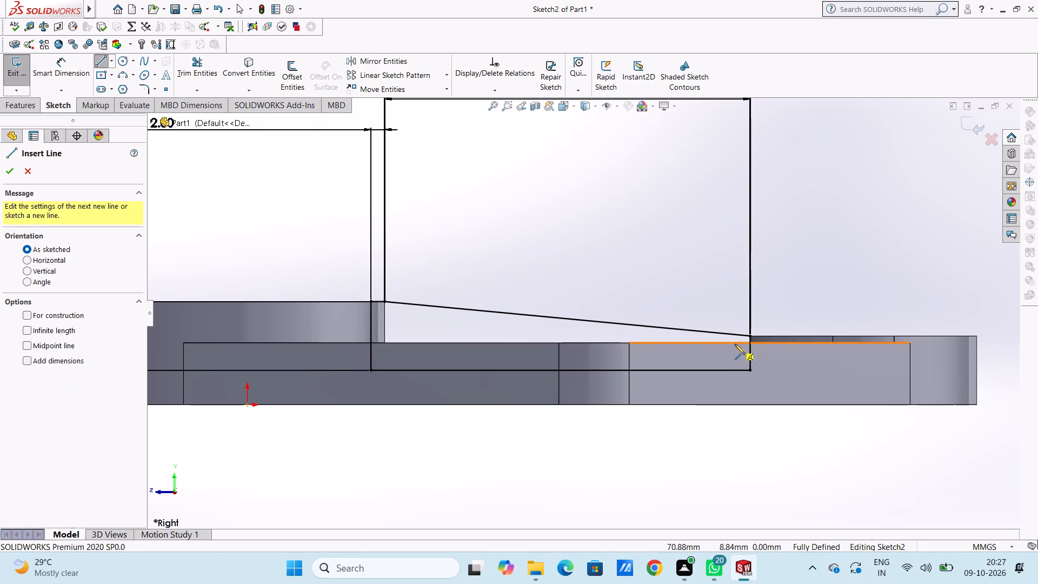
scroll(738, 341, "down", 4)
left_click(721, 324)
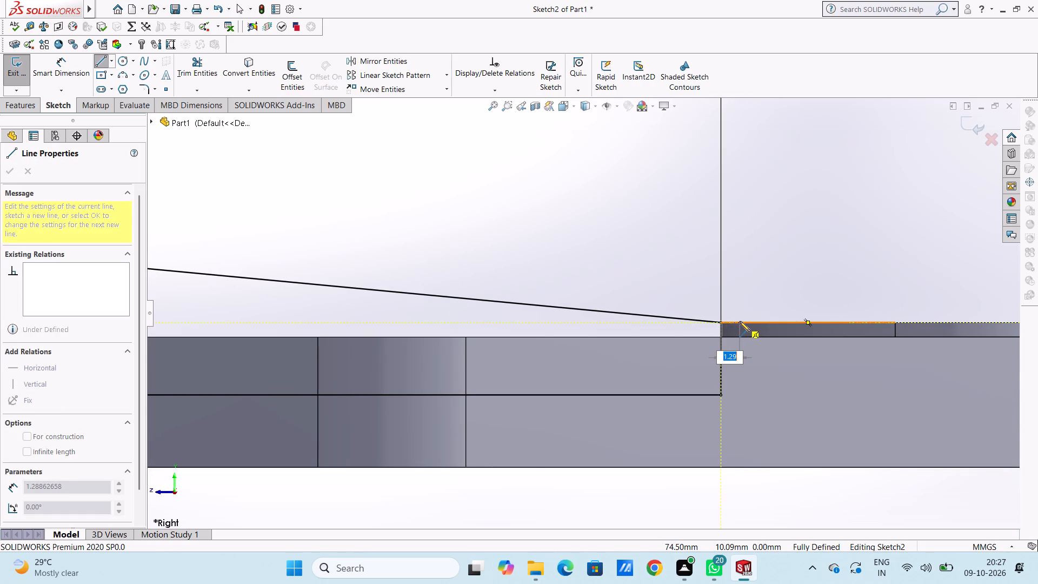
left_click(740, 321)
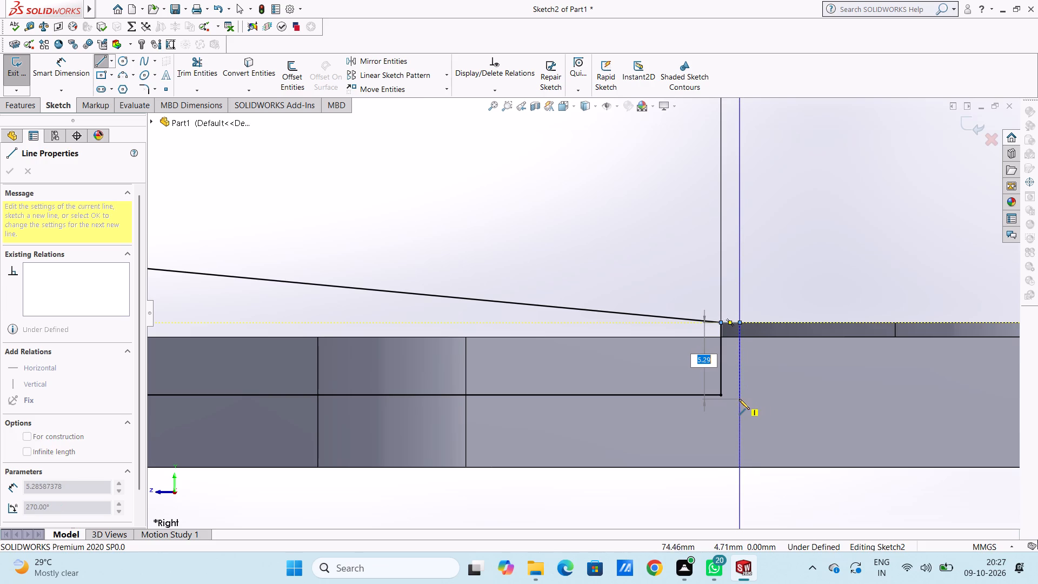
left_click(737, 396)
left_click(720, 396)
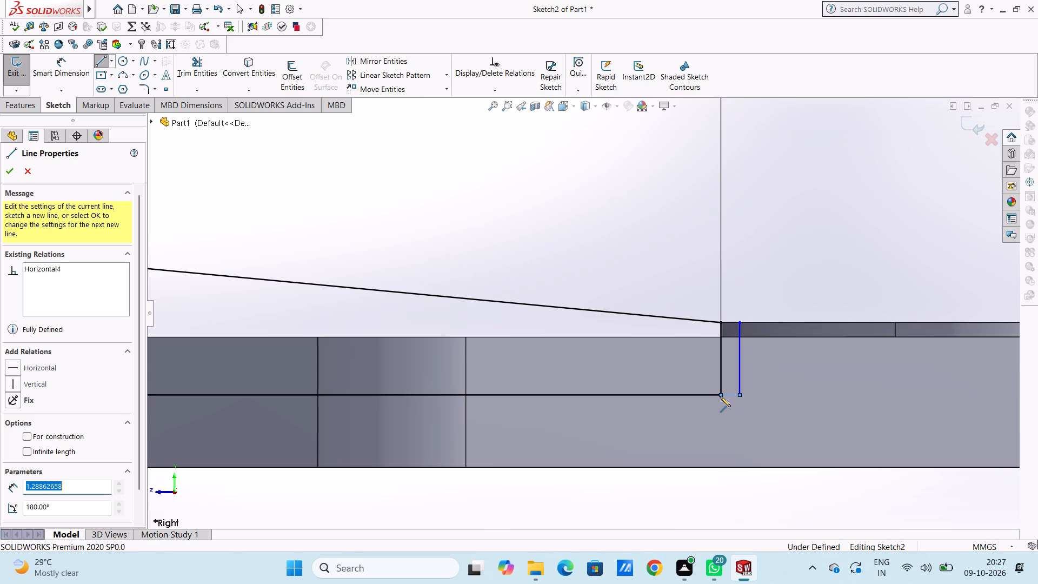
key("Escape")
key("Escape")
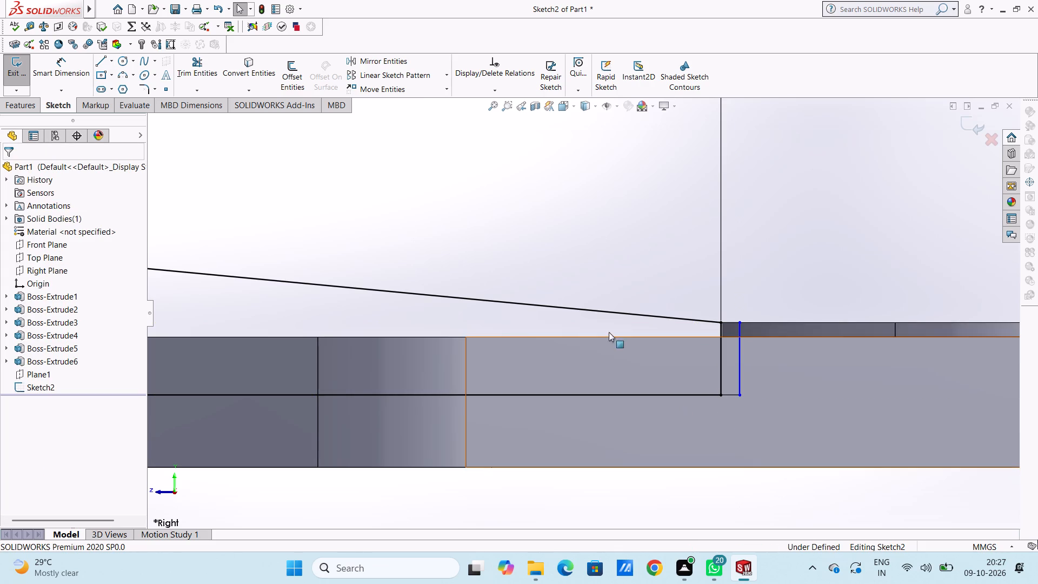
Trim away the profile's former vertical end line at the disc's edge.
left_click(194, 70)
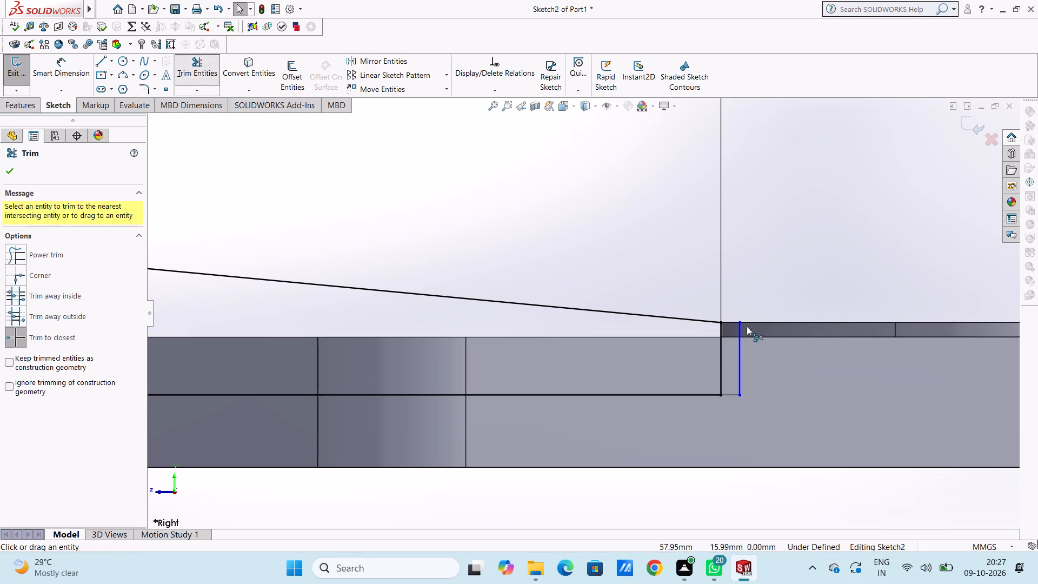
left_click(723, 374)
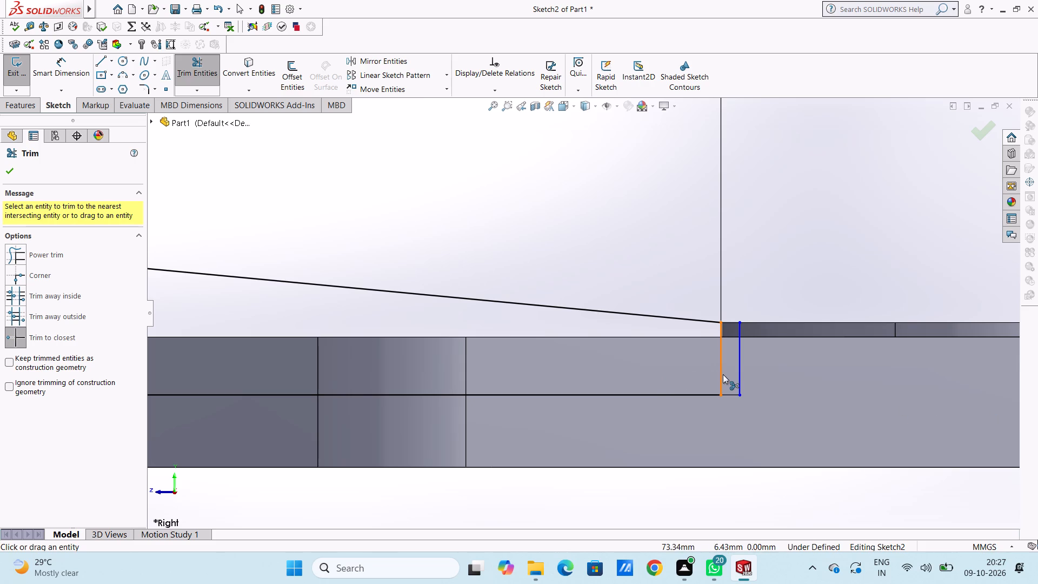
scroll(636, 334, "up", 4)
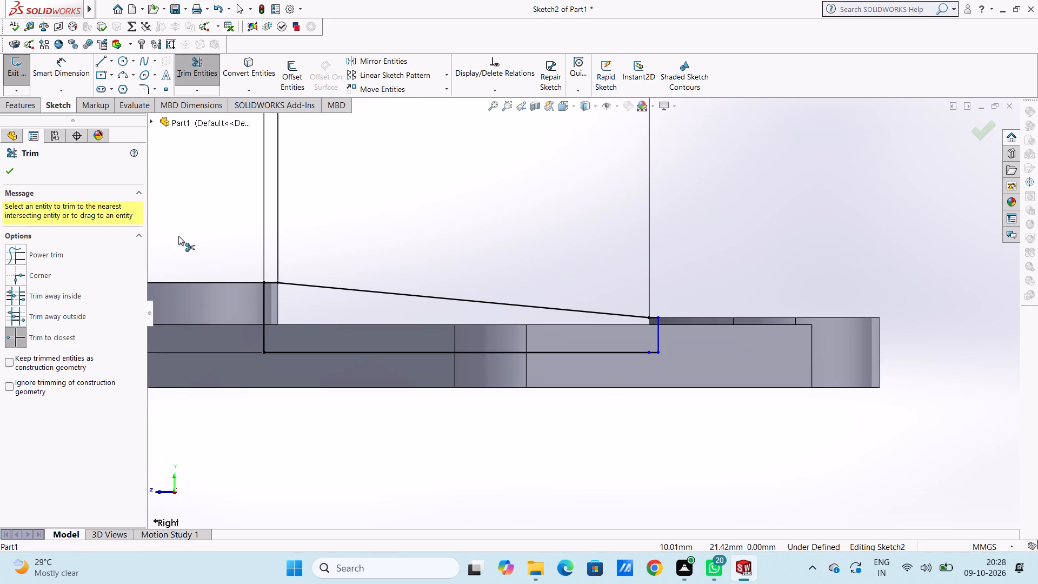
left_click(4, 175)
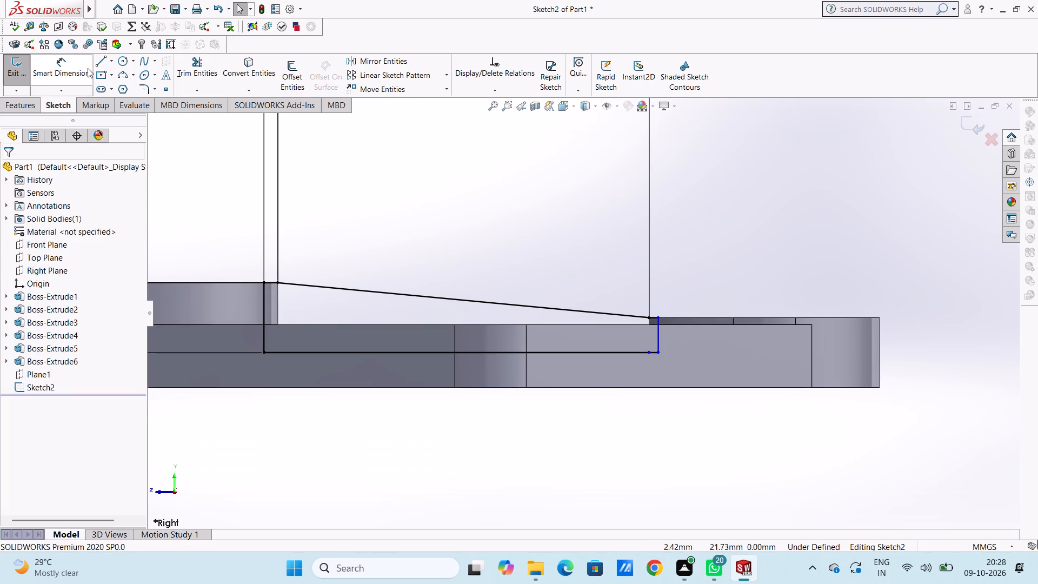
Dimension the length of the short horizontal line at the bottom of the profile inside the disc.
left_click(88, 68)
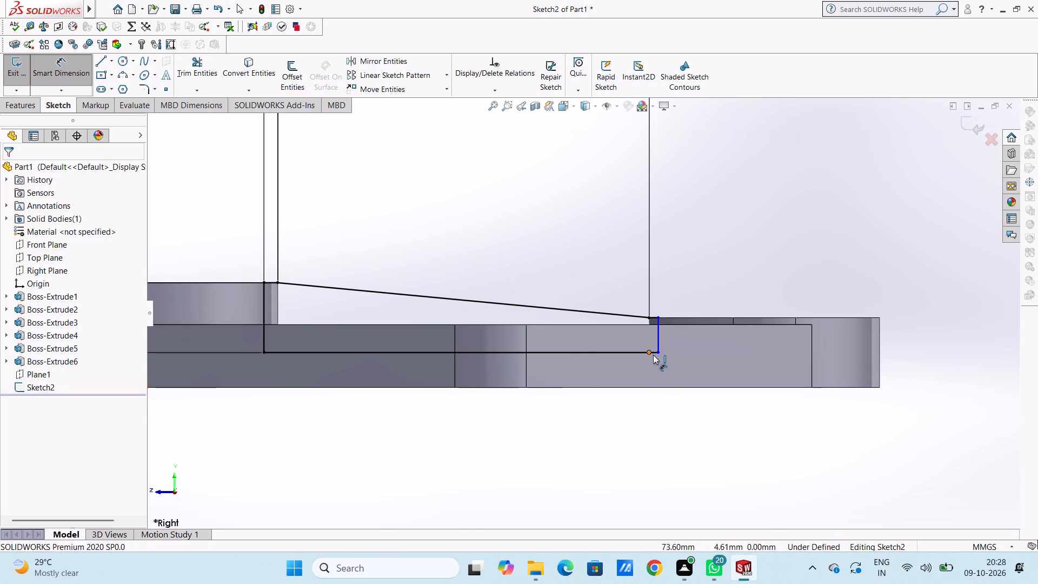
left_click(655, 354)
left_click(658, 473)
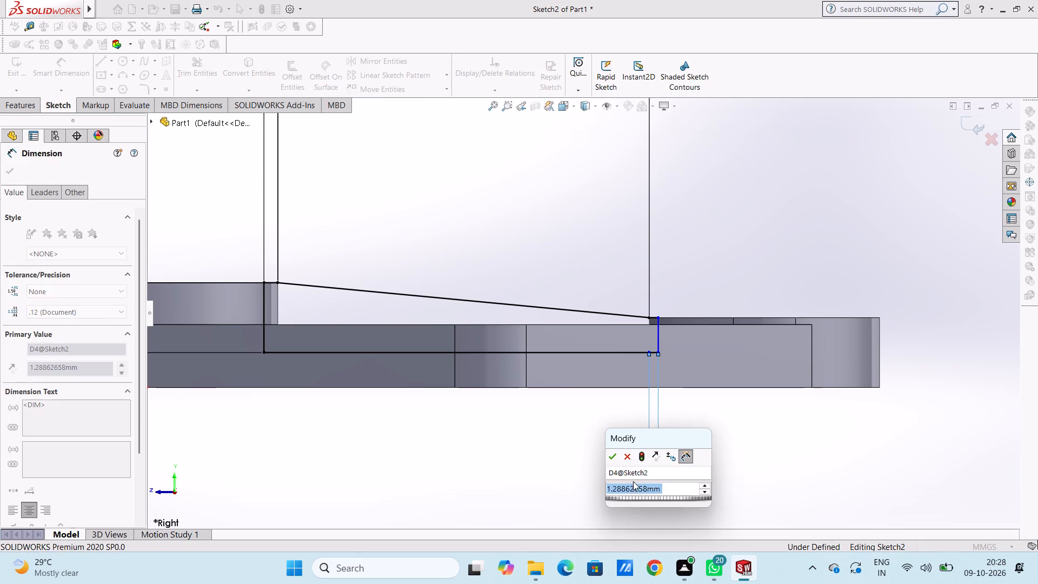
left_click(611, 460)
left_click(585, 468)
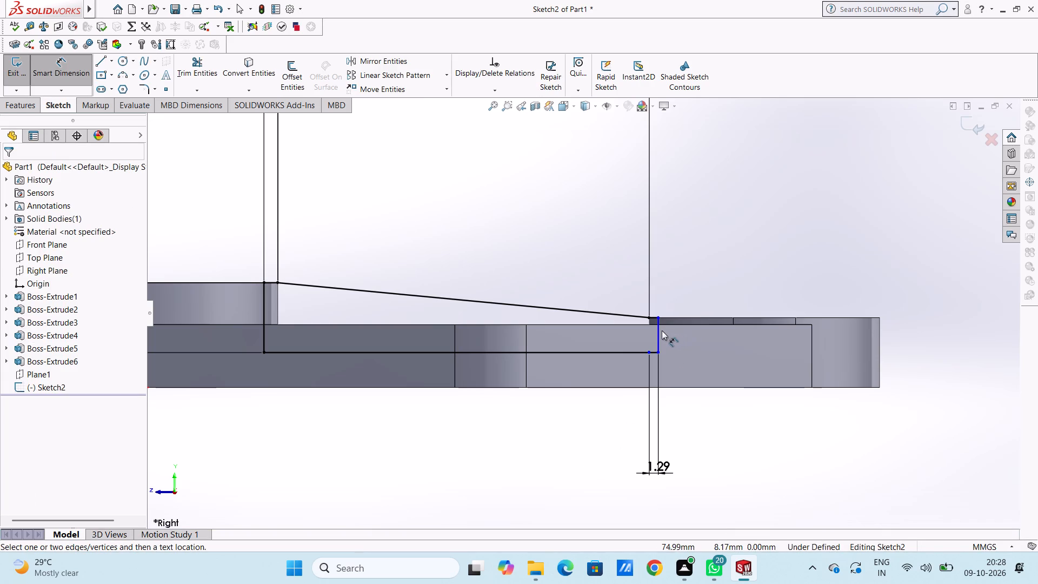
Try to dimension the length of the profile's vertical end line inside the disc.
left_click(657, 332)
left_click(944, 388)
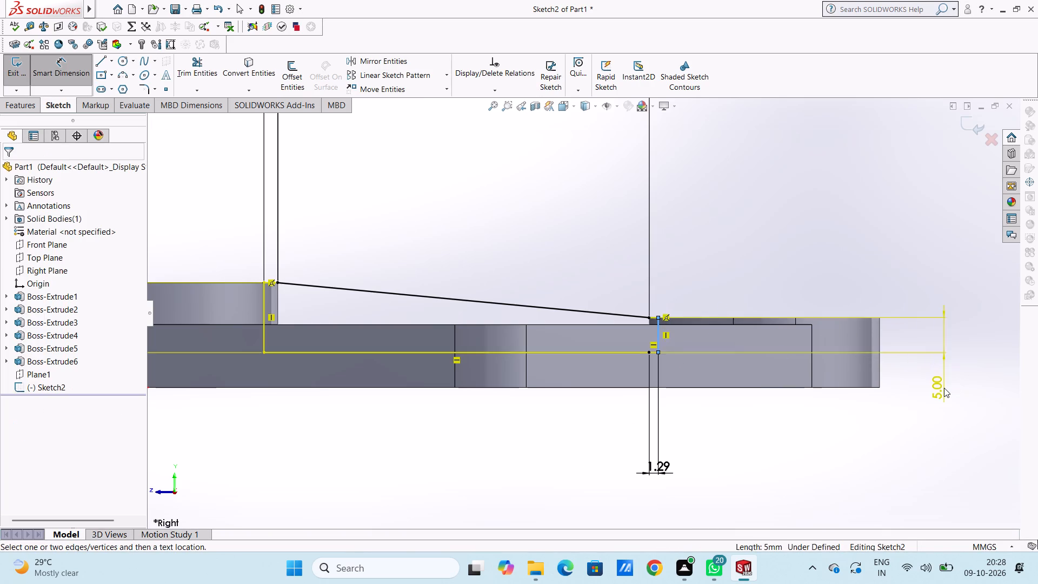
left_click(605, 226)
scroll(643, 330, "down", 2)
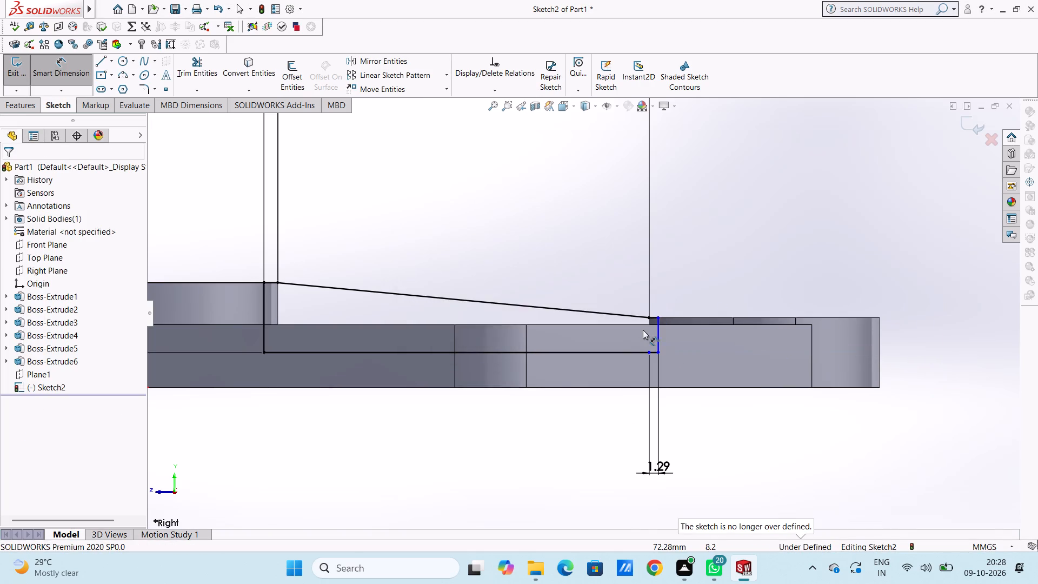
Dimension the length of the short horizontal line at the top of the profile inside the disc.
scroll(643, 330, "down", 3)
left_click(642, 294)
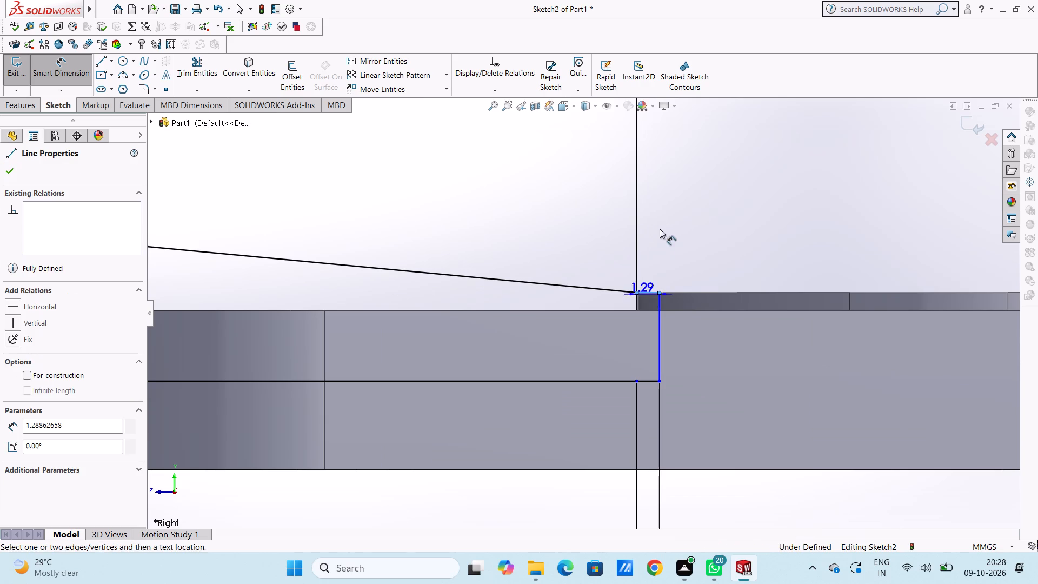
scroll(660, 223, "up", 5)
left_click(748, 172)
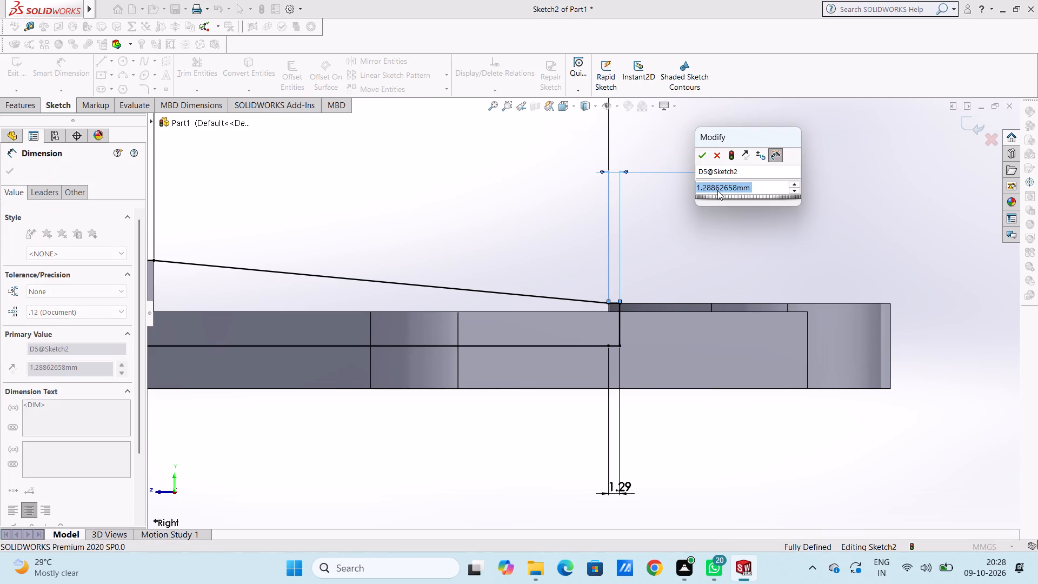
left_click(697, 159)
left_click(563, 203)
Extrude the sloped web profile between ring and disc as a boss, Mid Plane, 5 mm thick, merged with the plate.
scroll(561, 204, "up", 2)
middle_click_drag(547, 223, 547, 224)
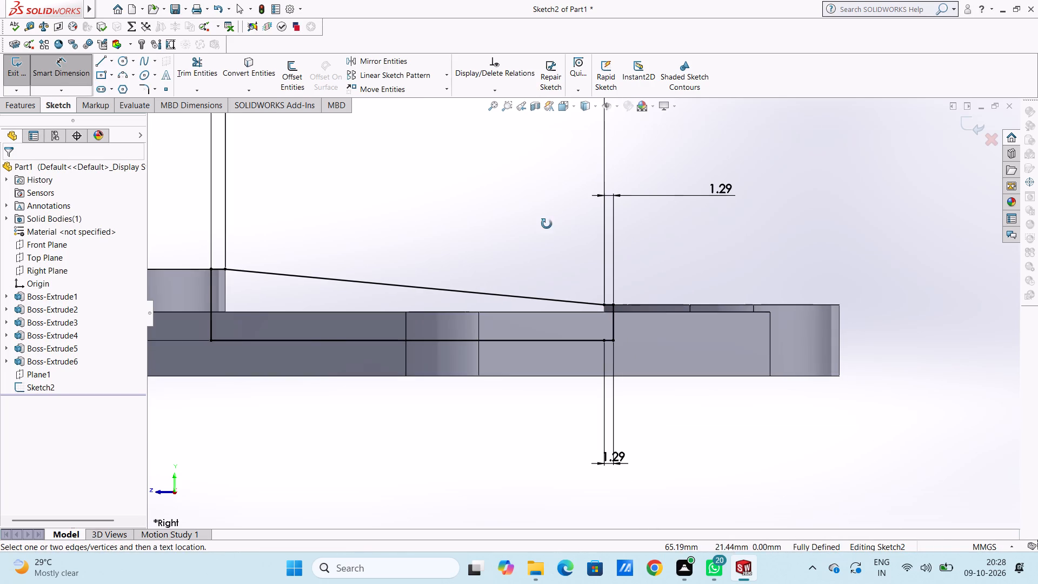
middle_click_drag(547, 224, 541, 234)
scroll(541, 235, "up", 4)
middle_click_drag(688, 208, 710, 258)
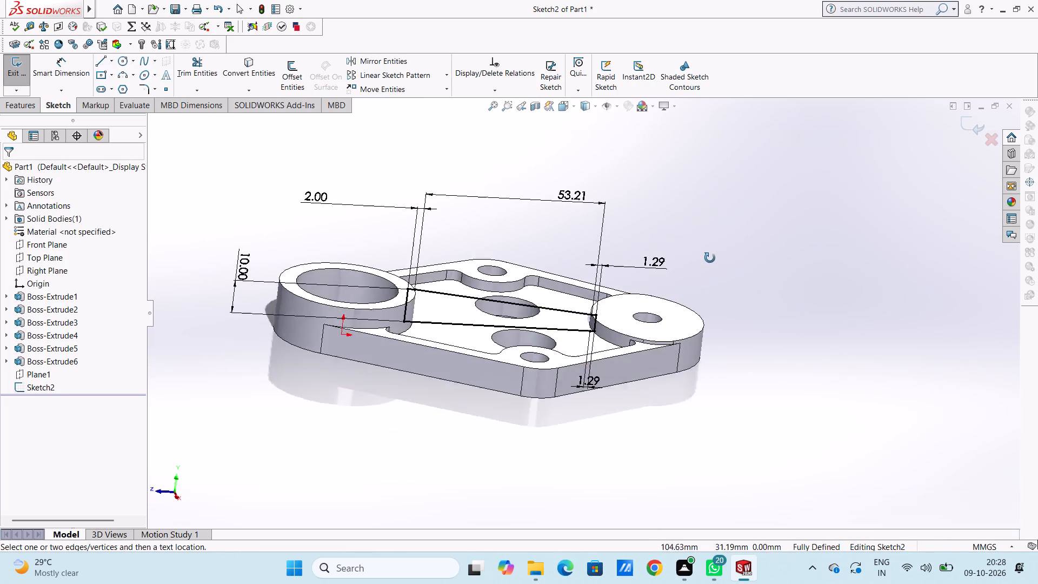
middle_click_drag(710, 258, 658, 223)
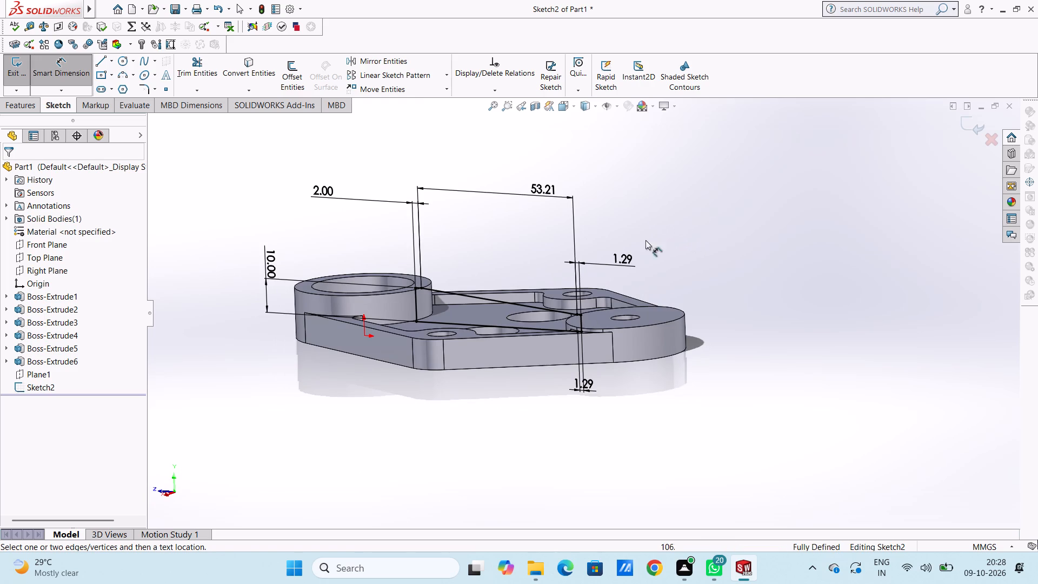
left_click(25, 105)
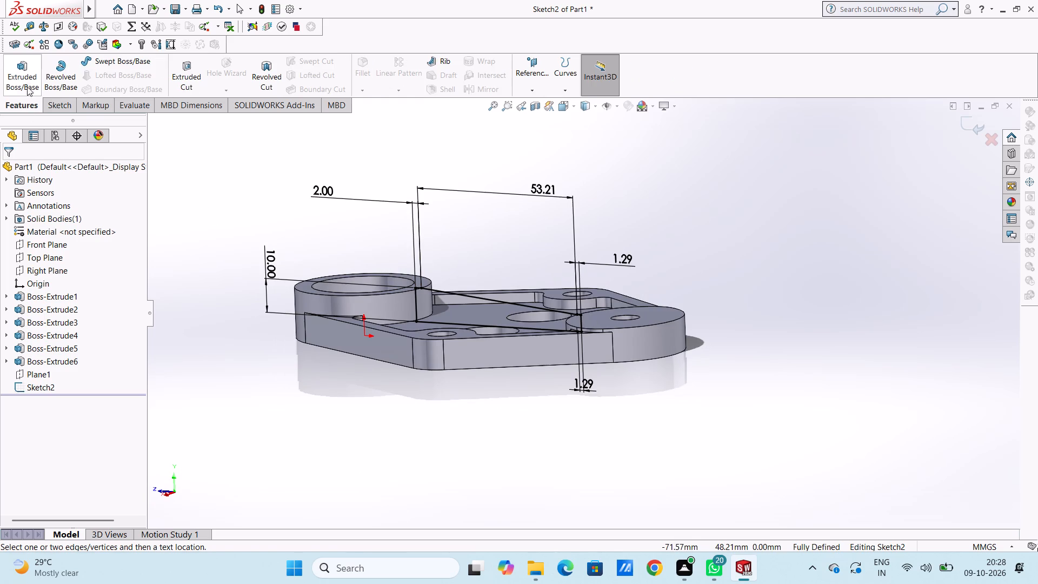
left_click(25, 71)
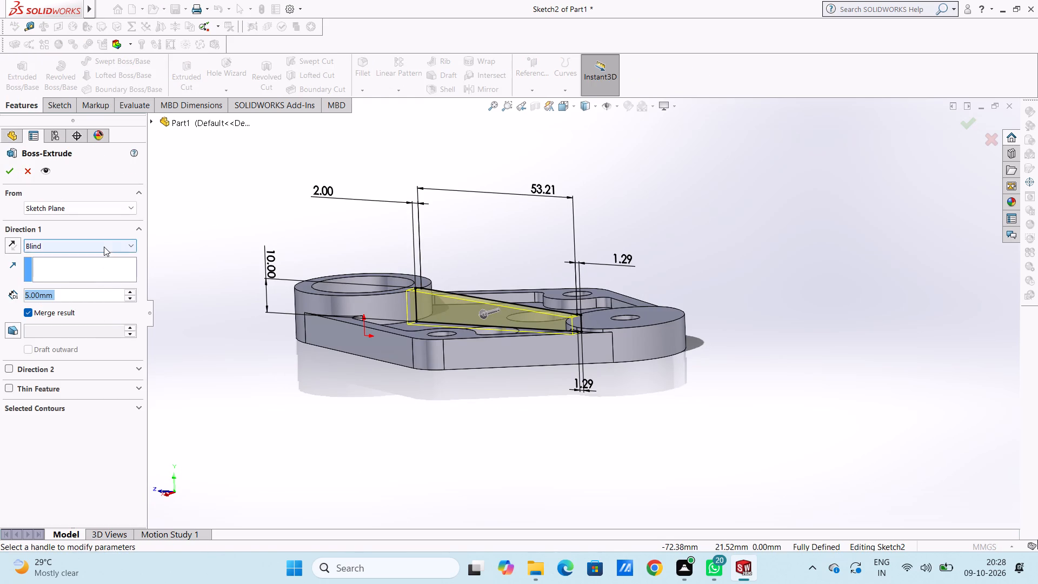
left_click(104, 247)
left_click(87, 315)
left_click(11, 168)
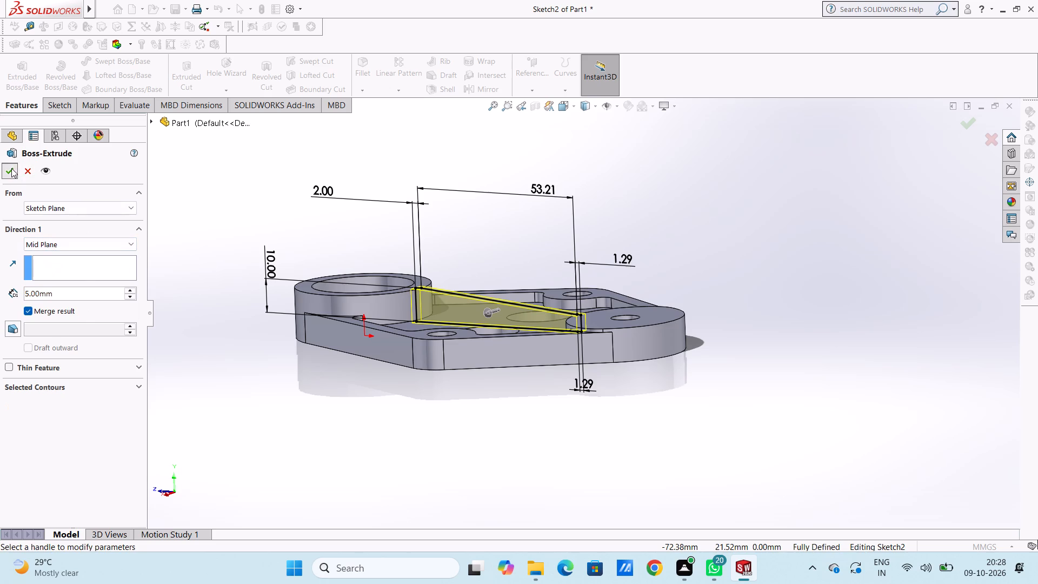
left_click(191, 232)
Examine the new web and its junctions with the ring and the disc from several angles.
middle_click_drag(228, 271, 258, 309)
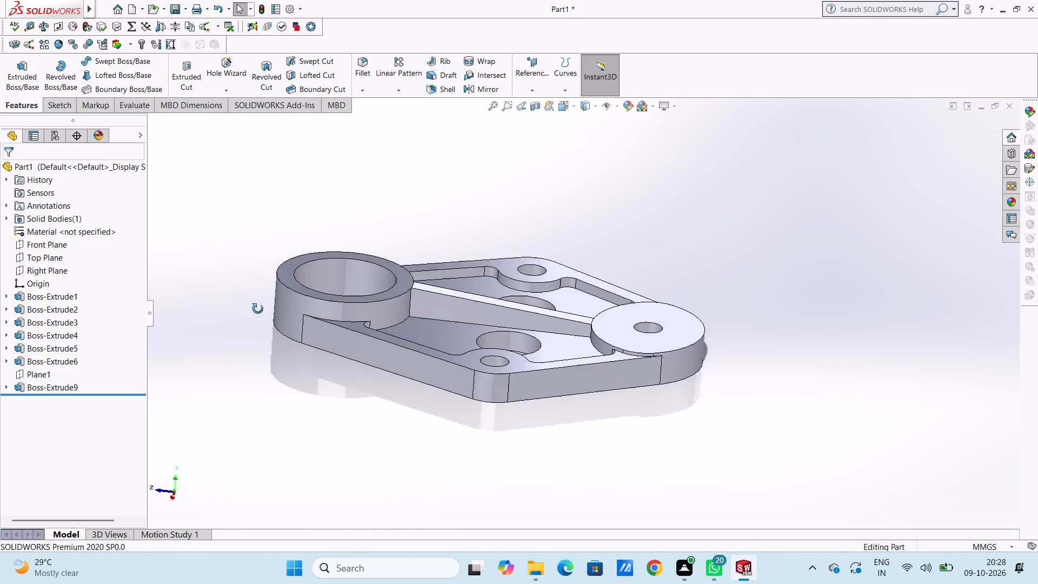
middle_click_drag(258, 309, 260, 411)
middle_click_drag(441, 318, 450, 414)
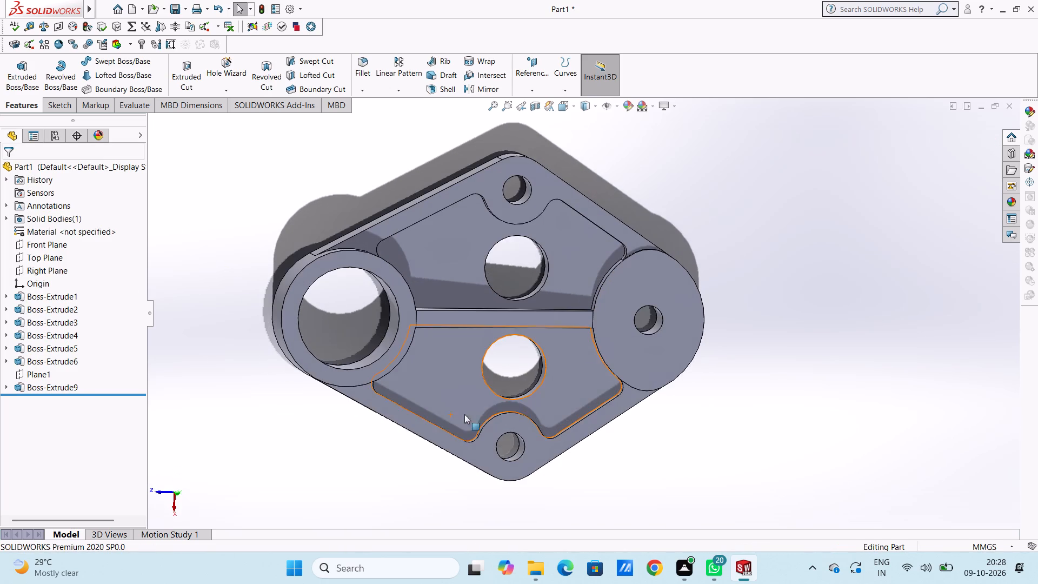
scroll(618, 300, "down", 6)
middle_click_drag(563, 266, 555, 220)
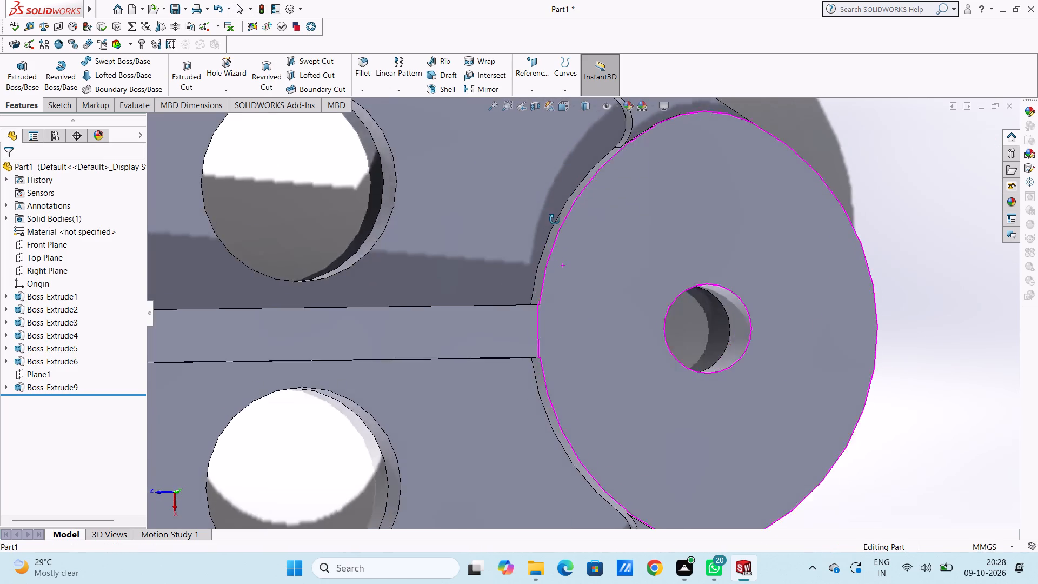
middle_click_drag(555, 220, 550, 207)
scroll(550, 215, "up", 4)
middle_click_drag(495, 316, 511, 221)
scroll(552, 351, "down", 11)
scroll(604, 228, "up", 7)
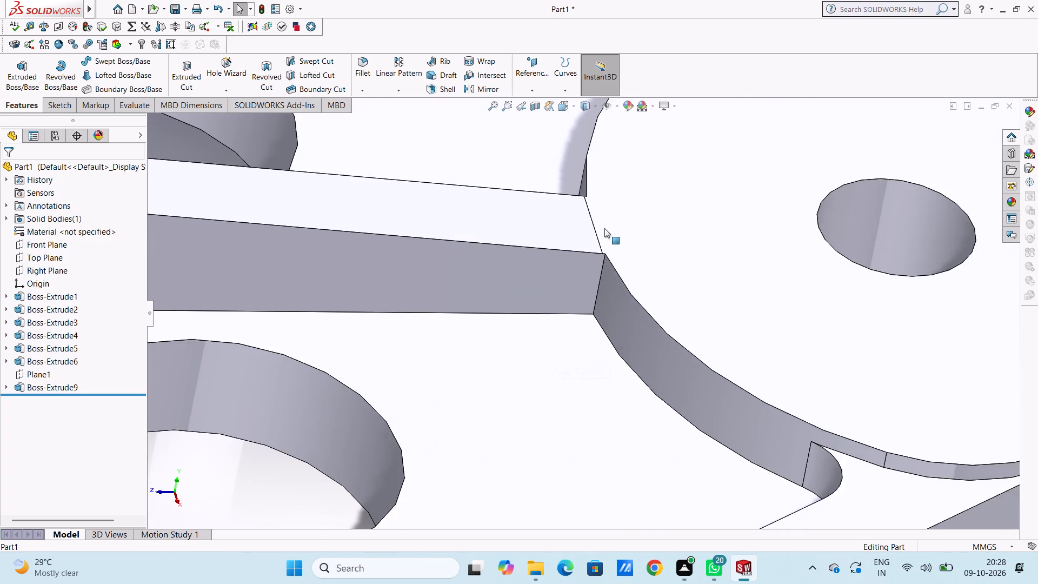
scroll(604, 228, "up", 8)
middle_click_drag(442, 298, 418, 289)
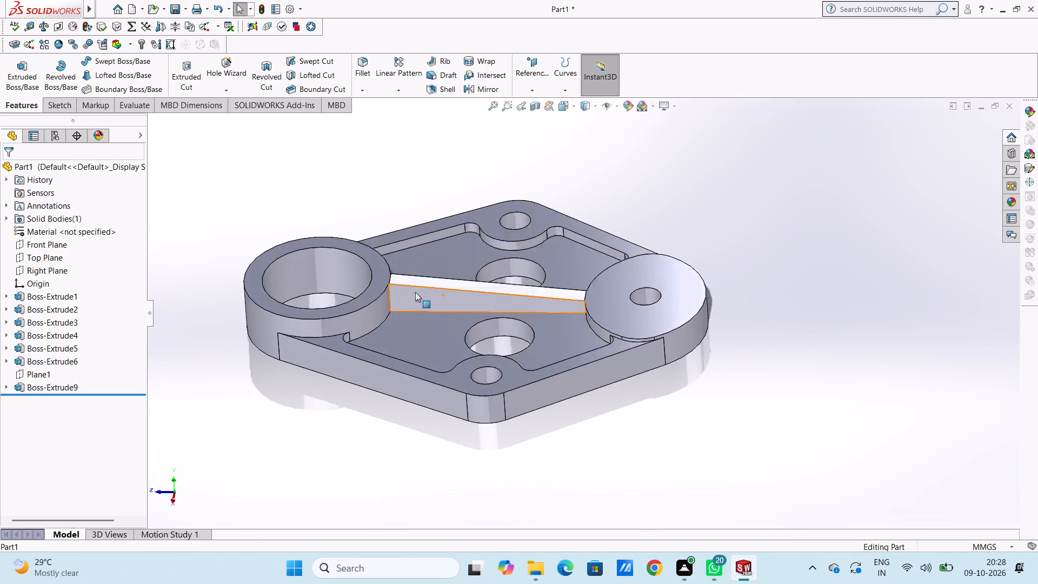
scroll(414, 294, "down", 6)
middle_click_drag(450, 304, 463, 357)
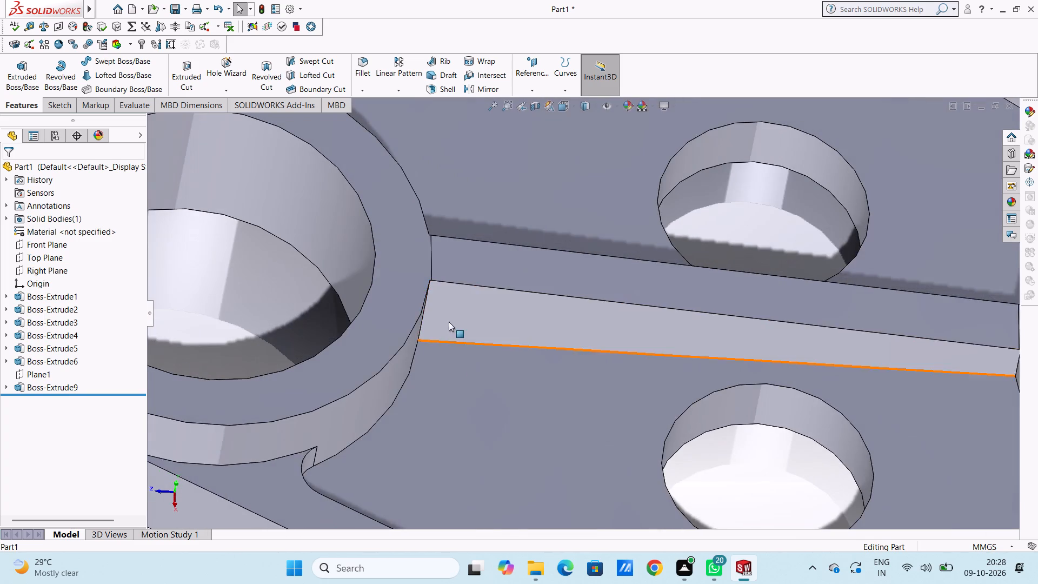
scroll(445, 315, "up", 4)
middle_click(569, 306)
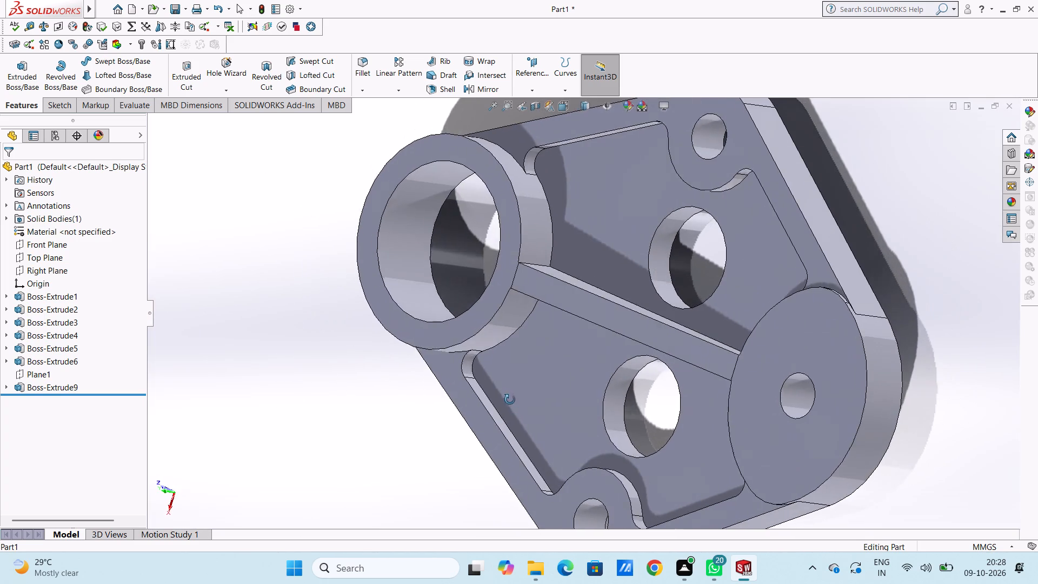
scroll(569, 303, "up", 4)
middle_click_drag(657, 334, 662, 328)
middle_click_drag(717, 248, 663, 355)
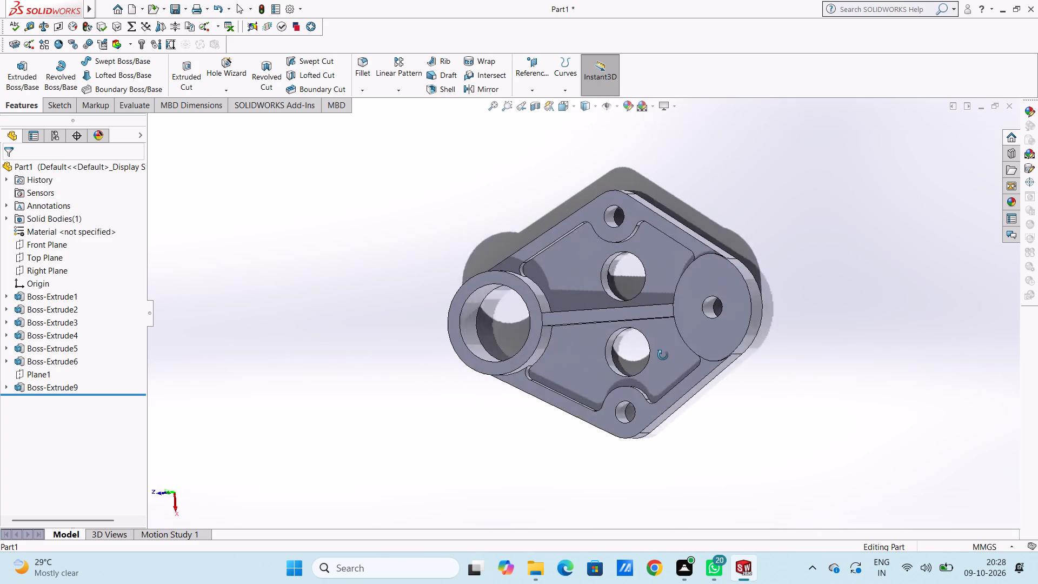
middle_click_drag(663, 355, 659, 398)
scroll(555, 284, "down", 6)
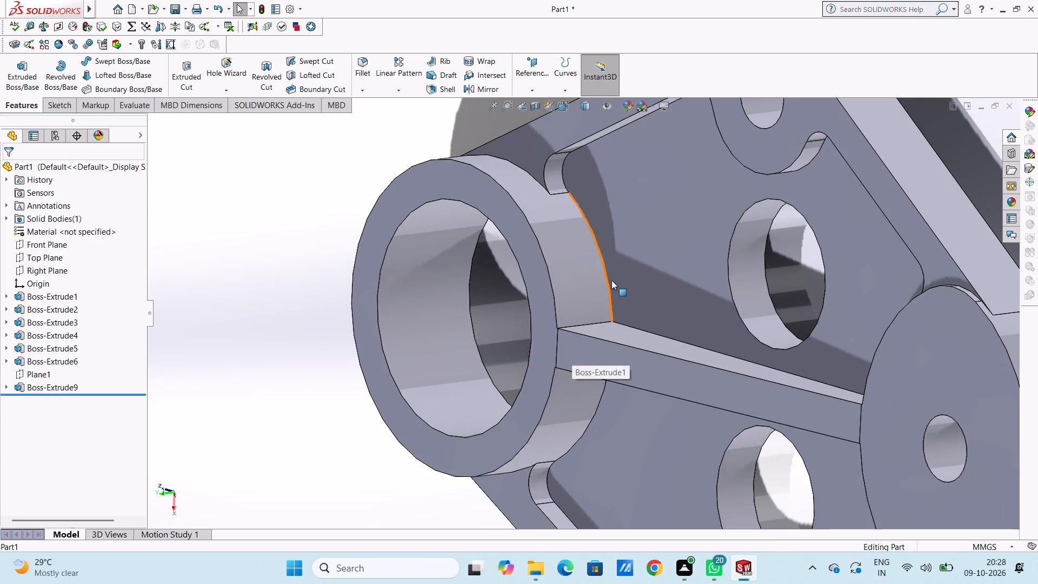
middle_click_drag(611, 280, 636, 291)
scroll(636, 290, "up", 4)
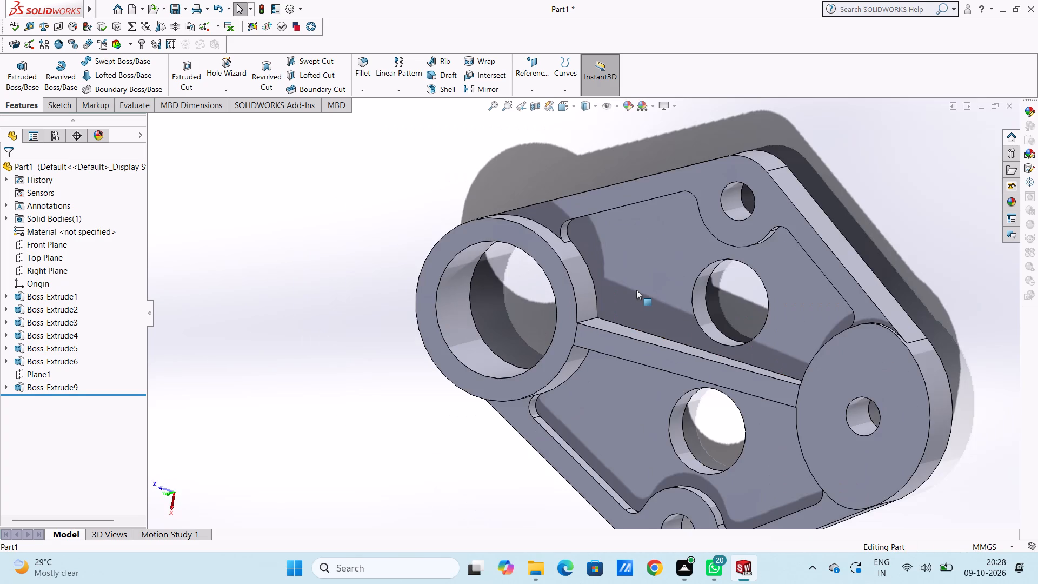
scroll(636, 290, "up", 2)
middle_click_drag(600, 298, 702, 218)
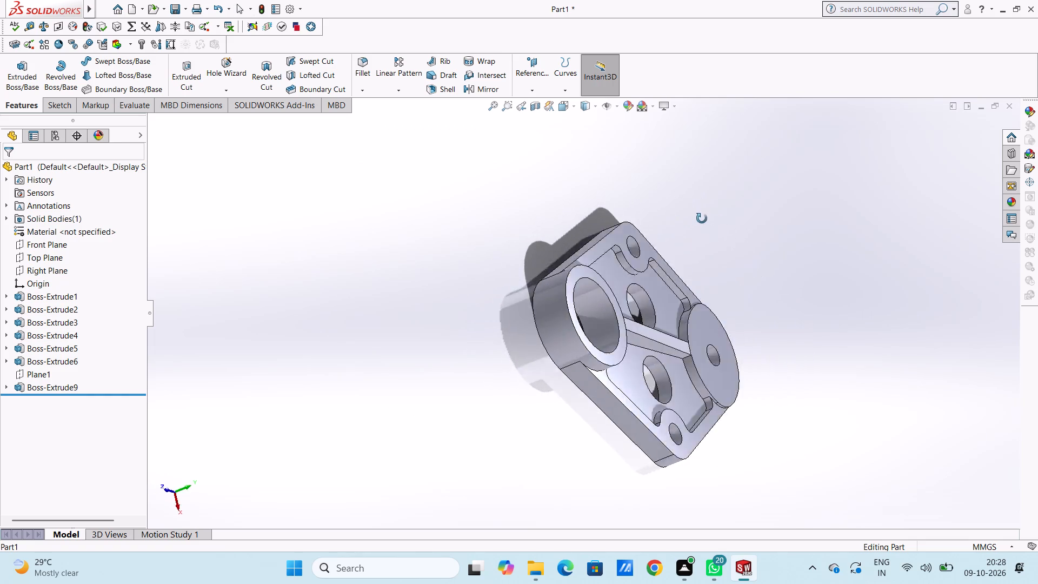
middle_click_drag(702, 218, 633, 228)
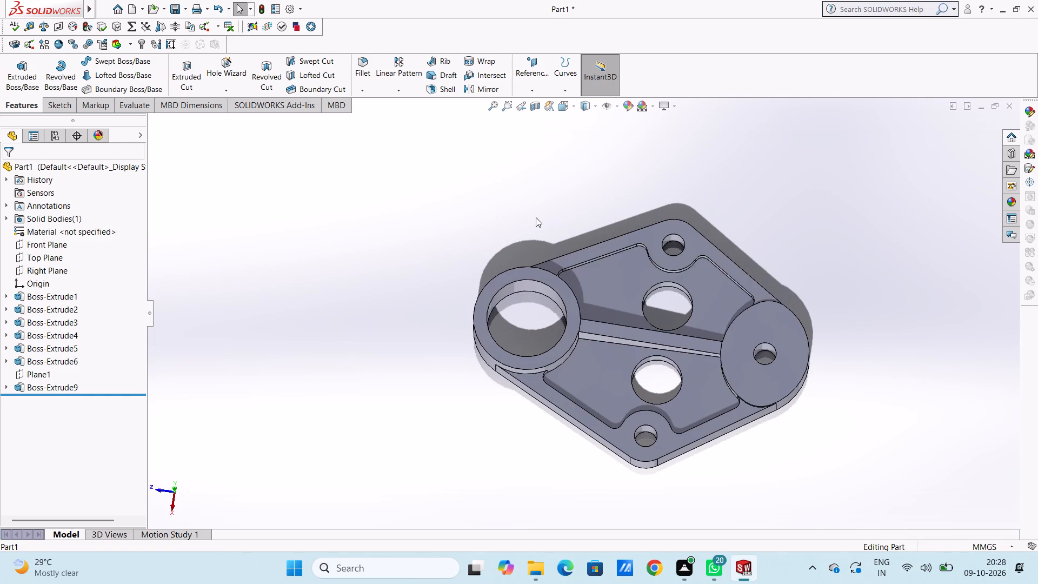
key("ctrl+7")
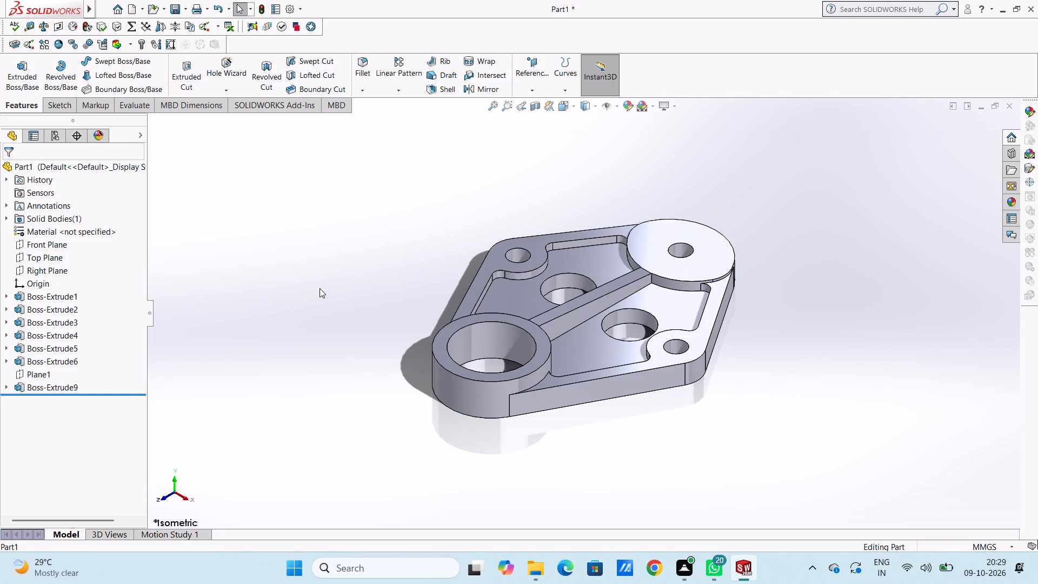
middle_click_drag(427, 243, 415, 263)
middle_click_drag(425, 249, 425, 248)
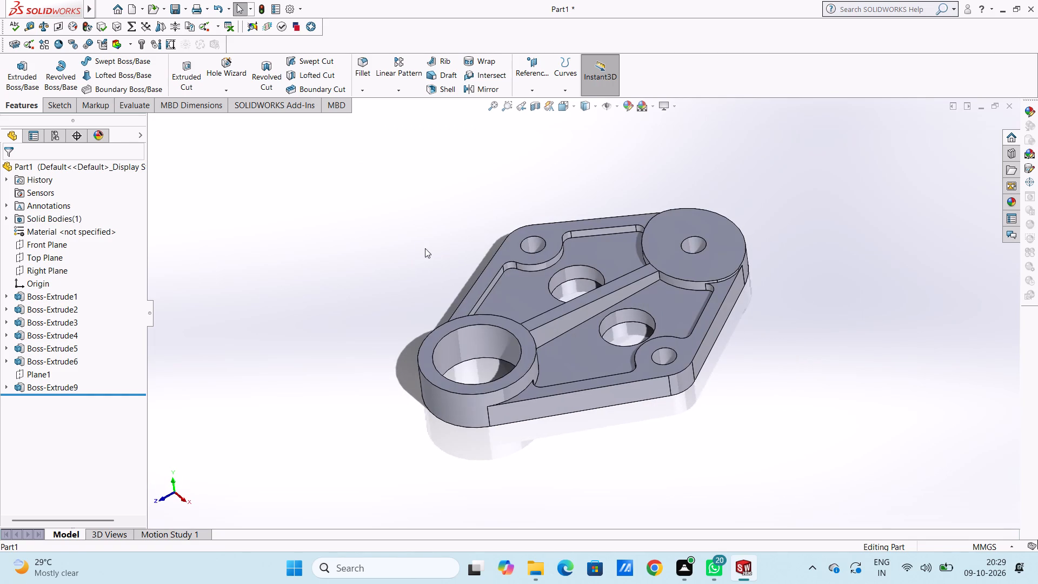
middle_click_drag(425, 248, 430, 215)
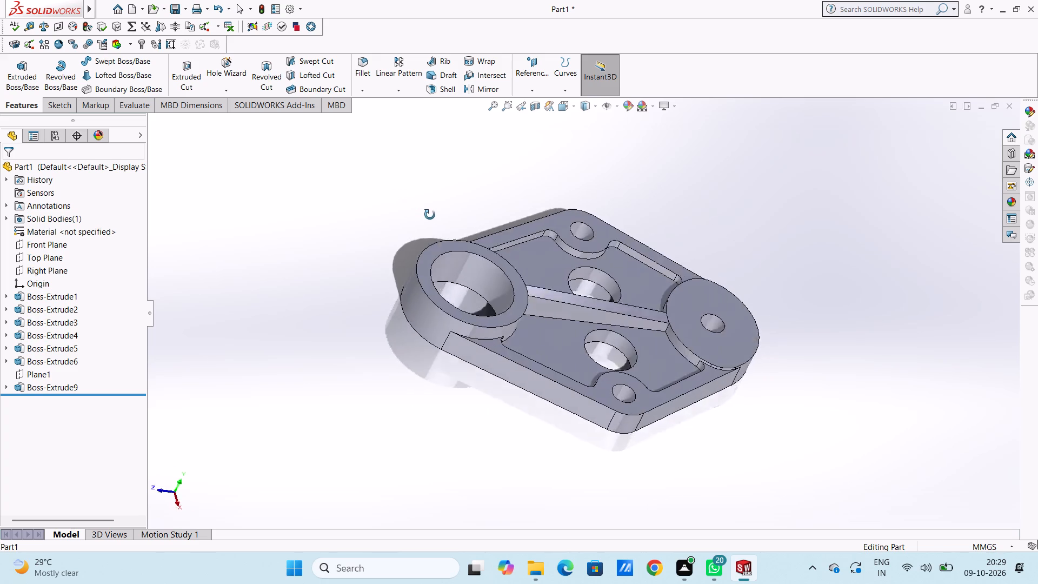
middle_click_drag(430, 215, 391, 220)
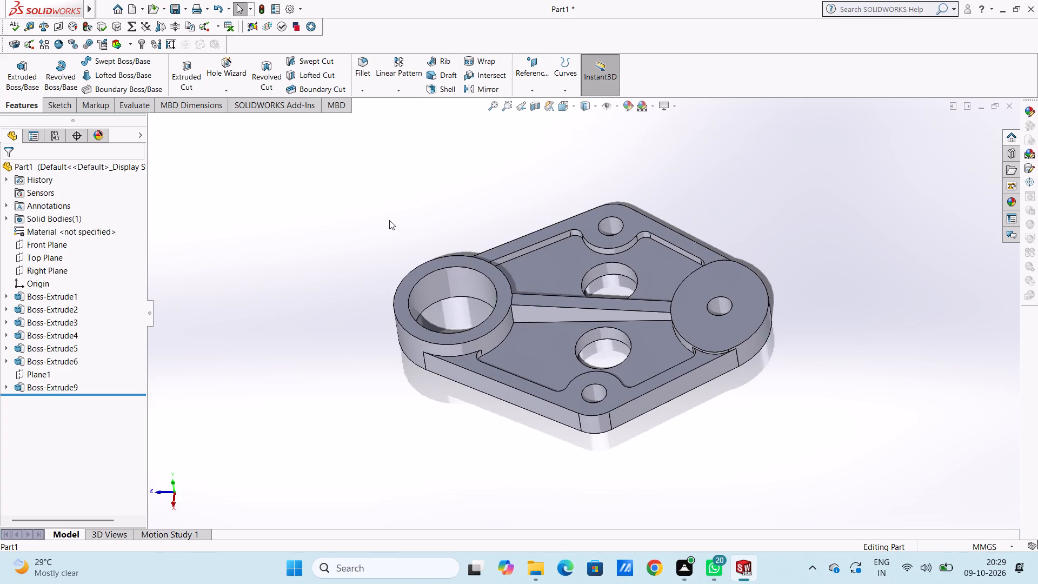
Extrude the ring region of Sketch1 around the large hole by 2 mm, Blind, in the reversed direction out of the plate's underside.
key("ctrl+6")
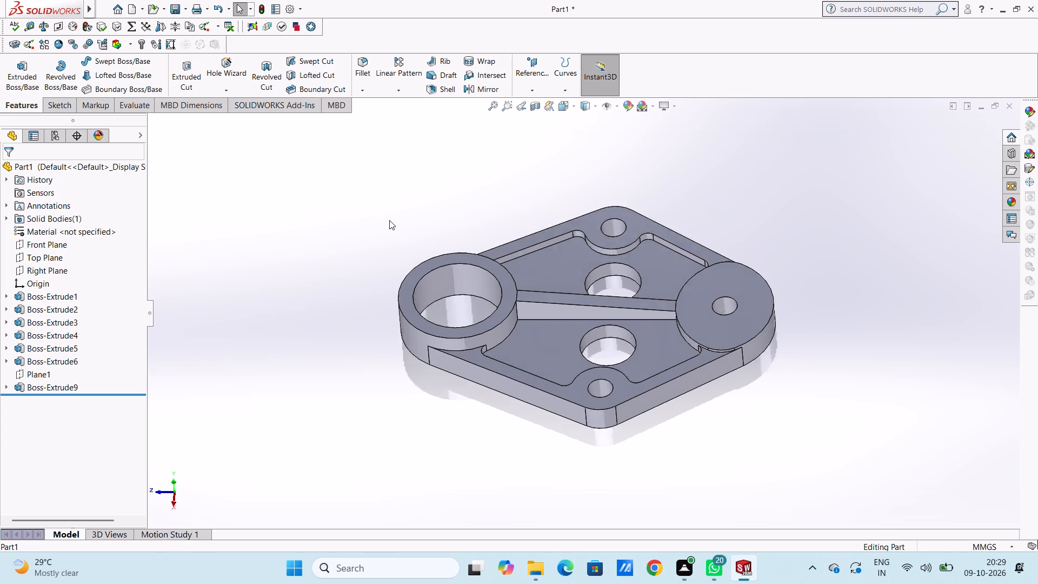
scroll(389, 220, "up", 2)
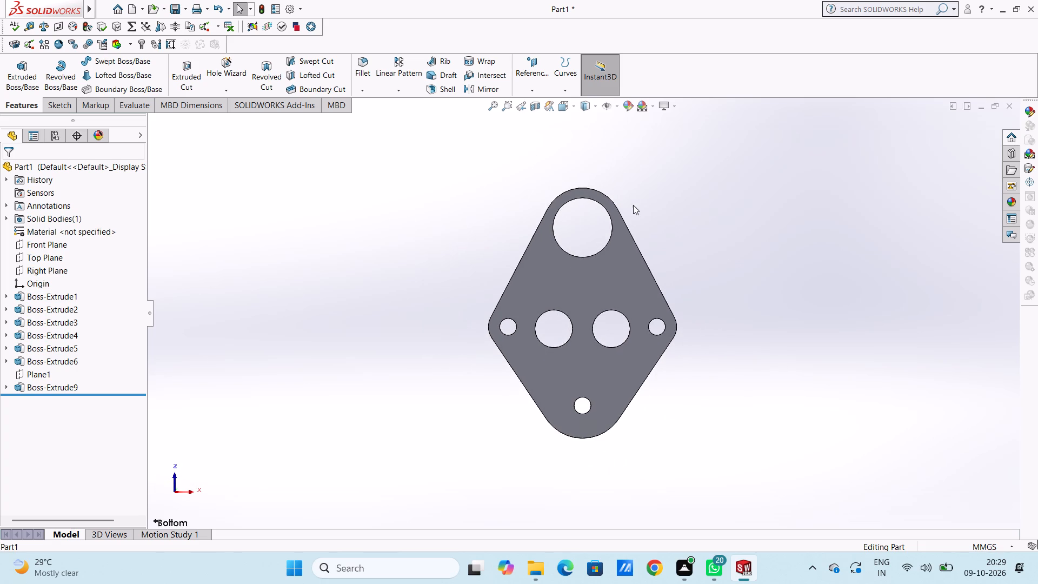
scroll(636, 204, "down", 3)
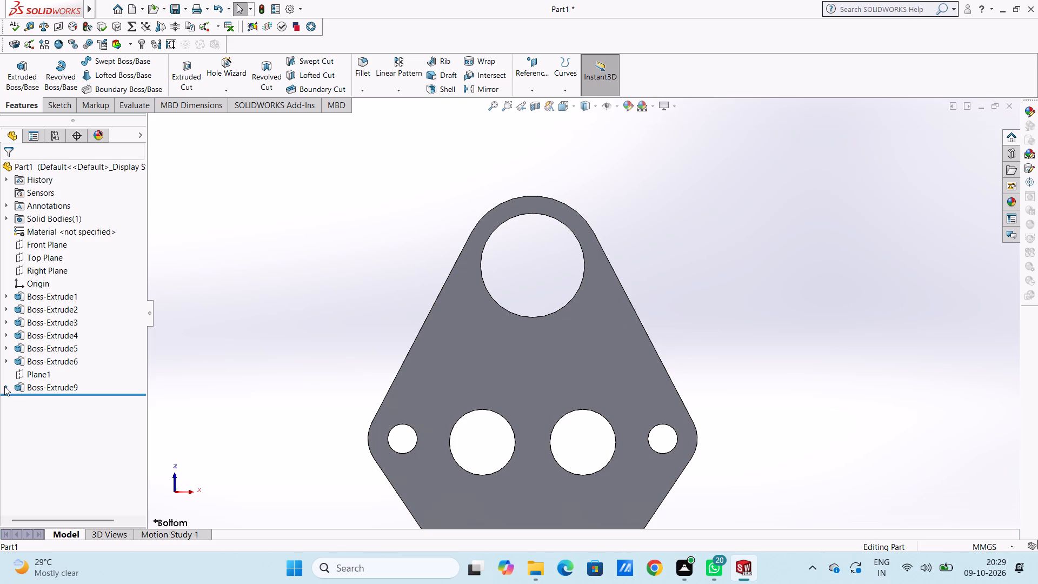
left_click(4, 296)
left_click(46, 309)
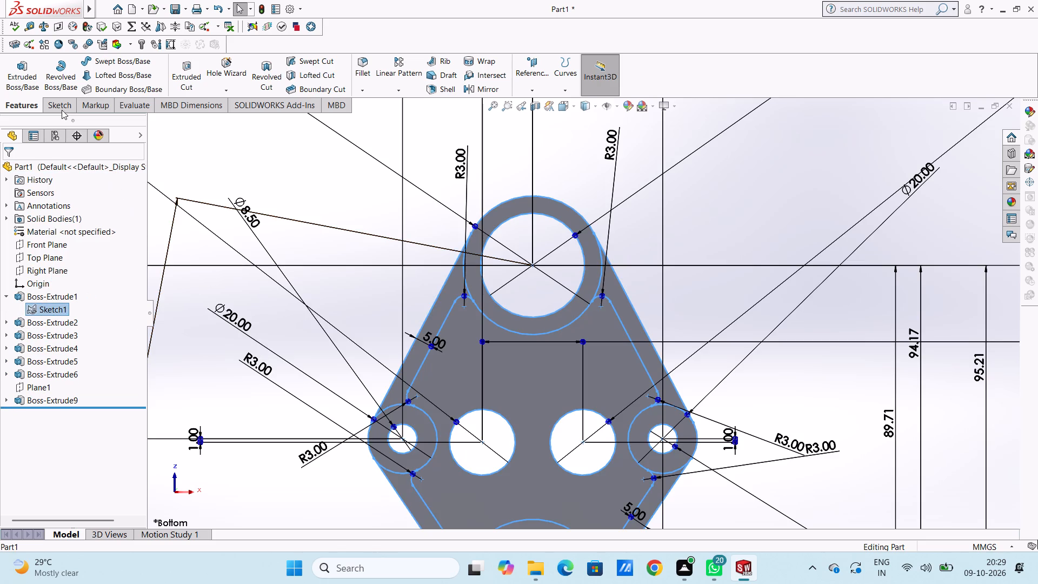
left_click(23, 72)
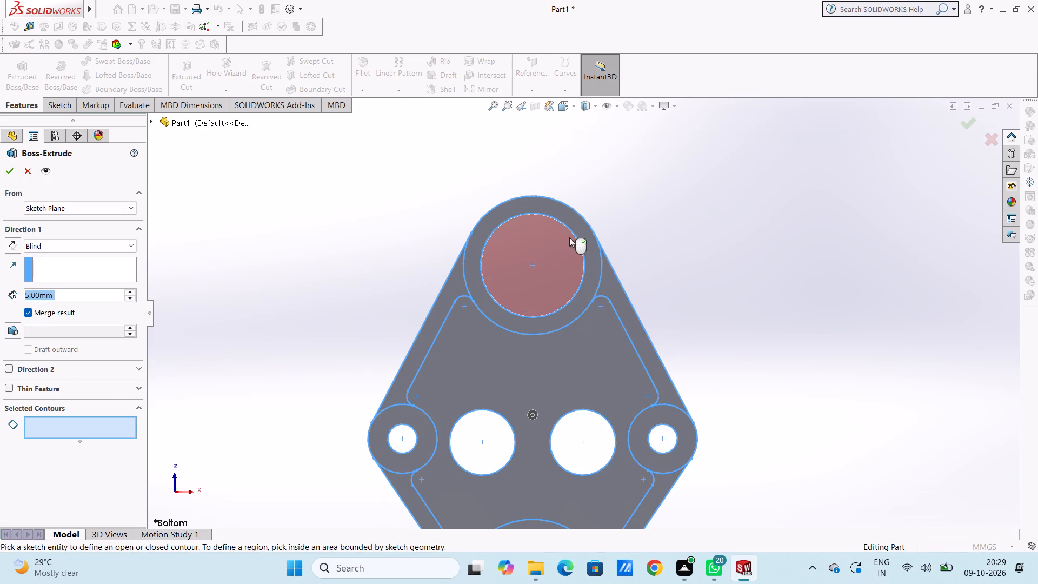
left_click(589, 233)
middle_click_drag(754, 269, 716, 298)
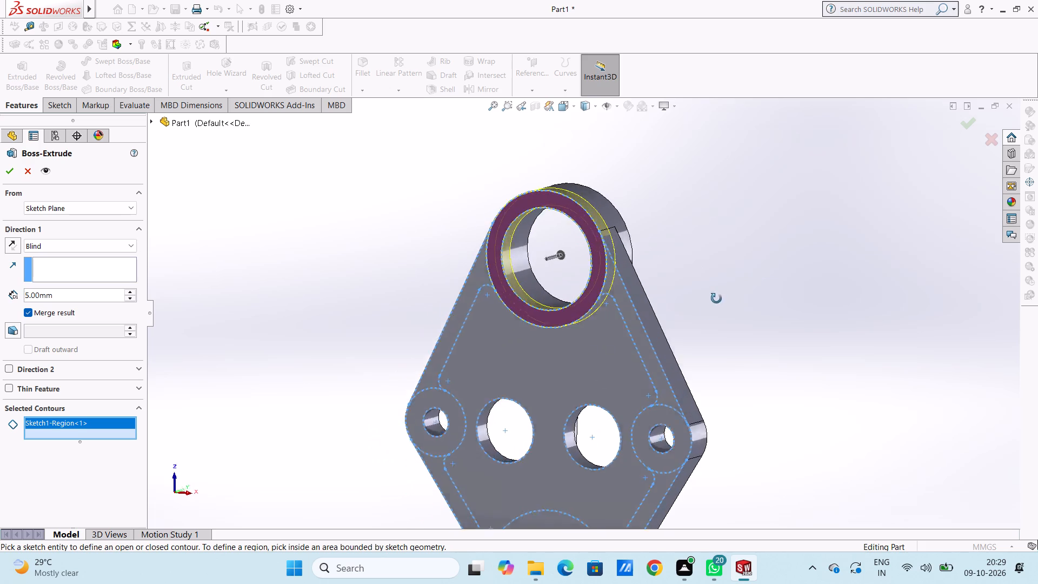
middle_click_drag(716, 298, 700, 343)
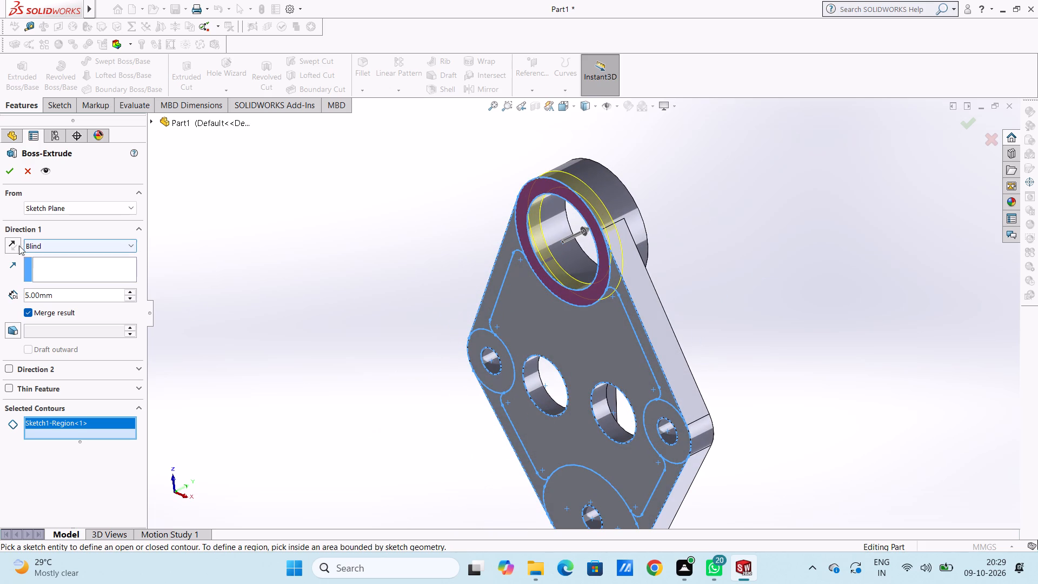
left_click(8, 241)
double_click(89, 293)
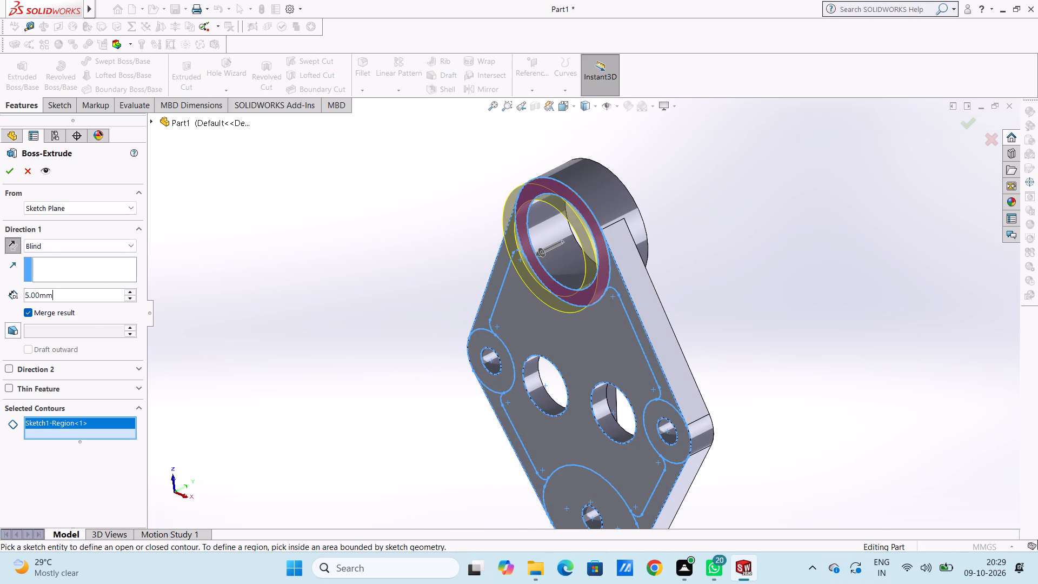
key("2")
key("Return")
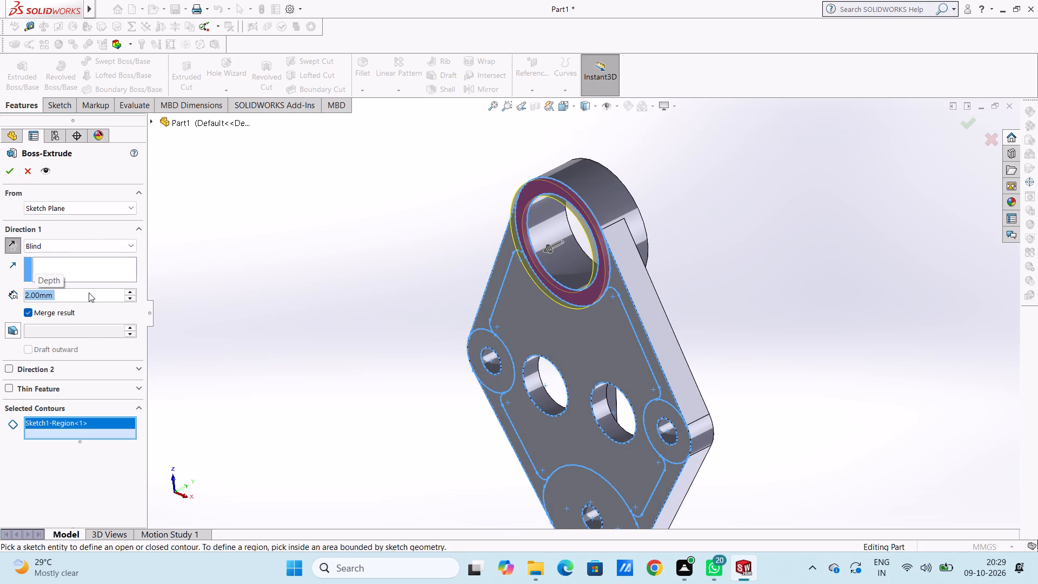
left_click(14, 177)
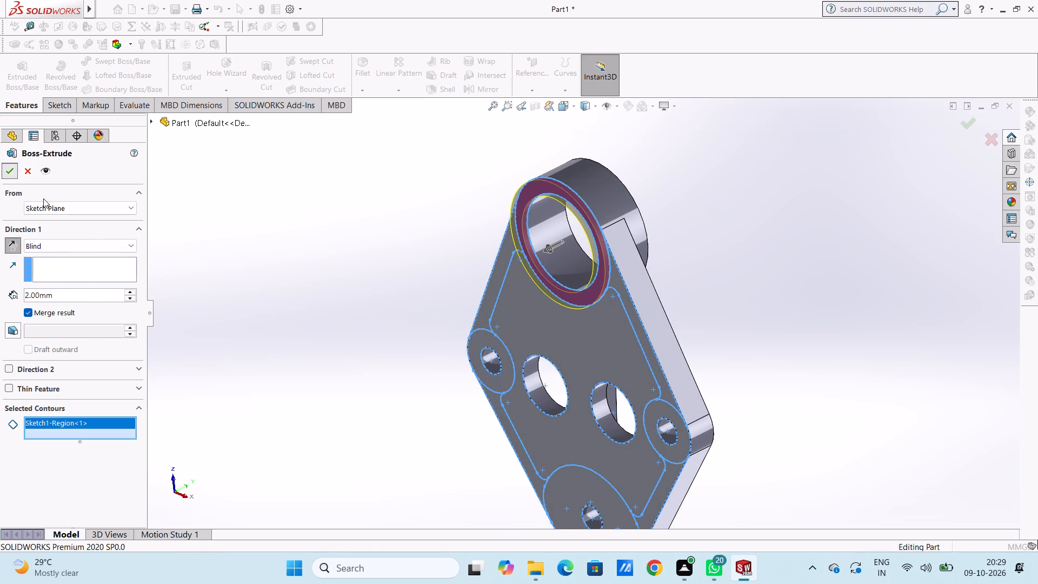
Examine the plate from above and below, including the underside ring around the large hole and the web's junctions.
left_click(208, 287)
middle_click_drag(226, 288, 342, 257)
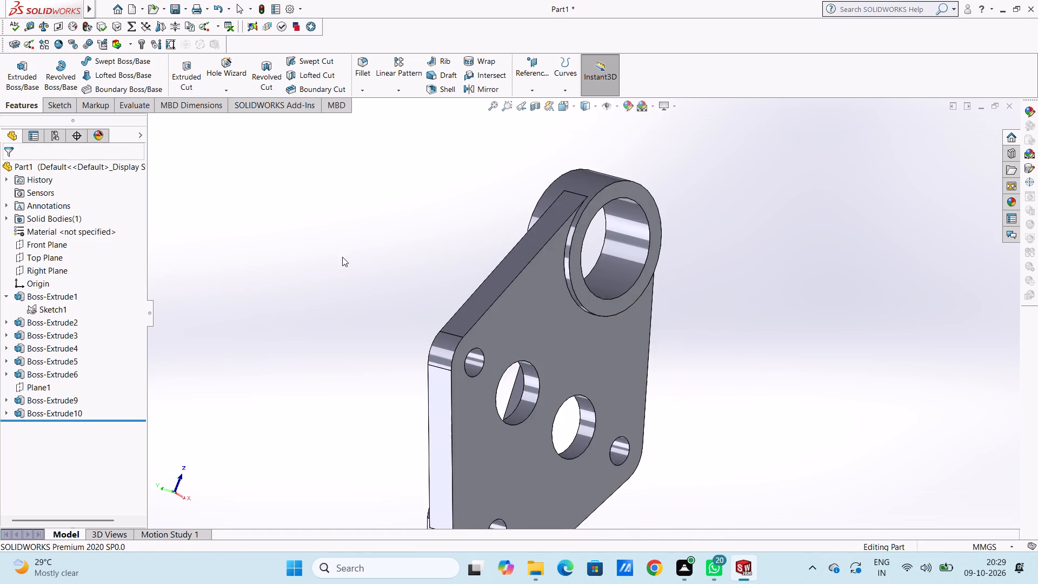
scroll(340, 257, "up", 2)
middle_click_drag(329, 351, 305, 389)
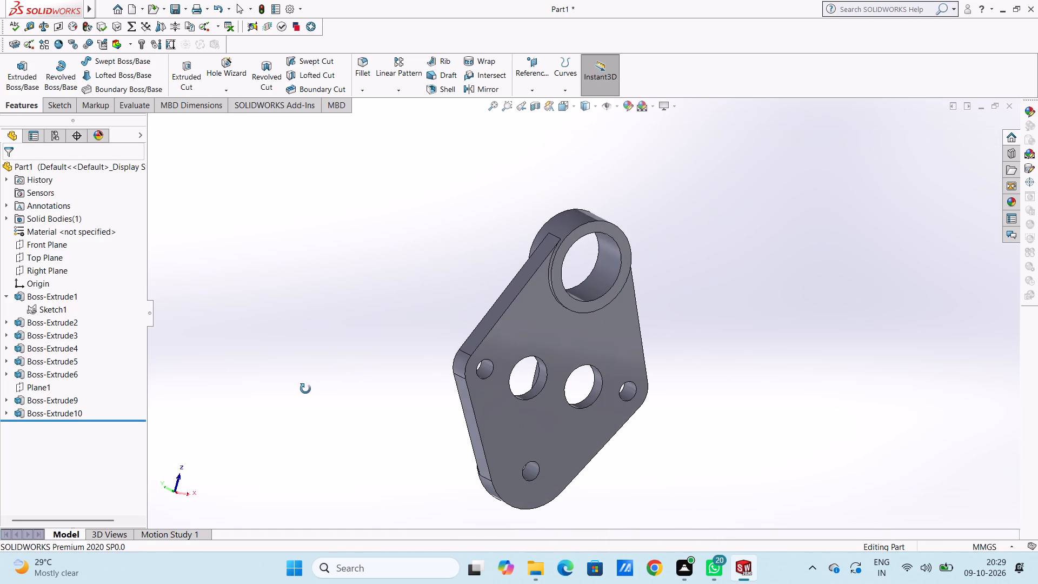
middle_click_drag(305, 389, 350, 406)
scroll(627, 284, "down", 5)
middle_click_drag(540, 284, 528, 289)
scroll(424, 285, "up", 4)
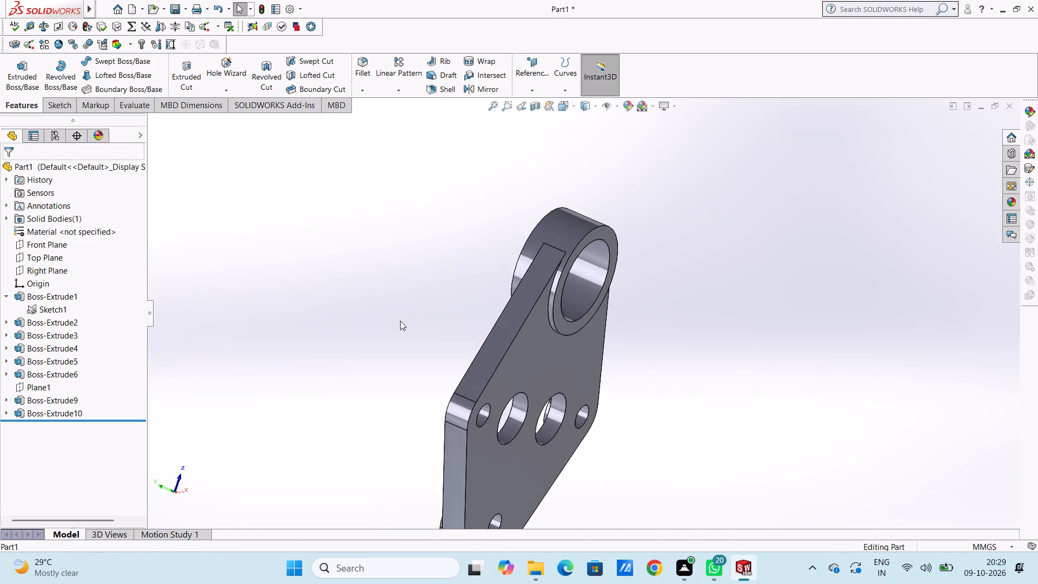
middle_click_drag(376, 324, 410, 348)
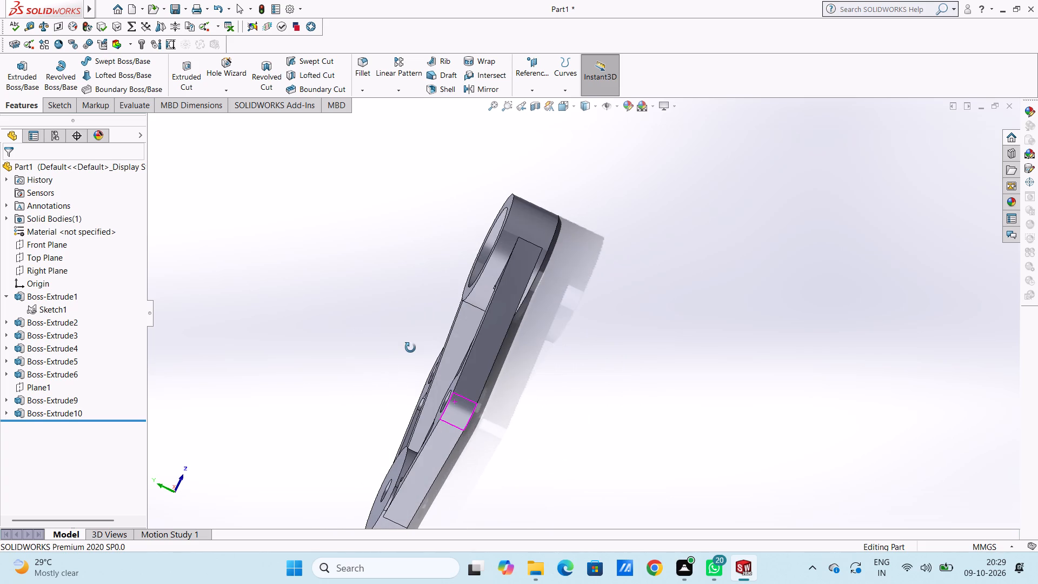
middle_click_drag(410, 348, 431, 359)
scroll(597, 331, "up", 2)
middle_click_drag(597, 330, 654, 361)
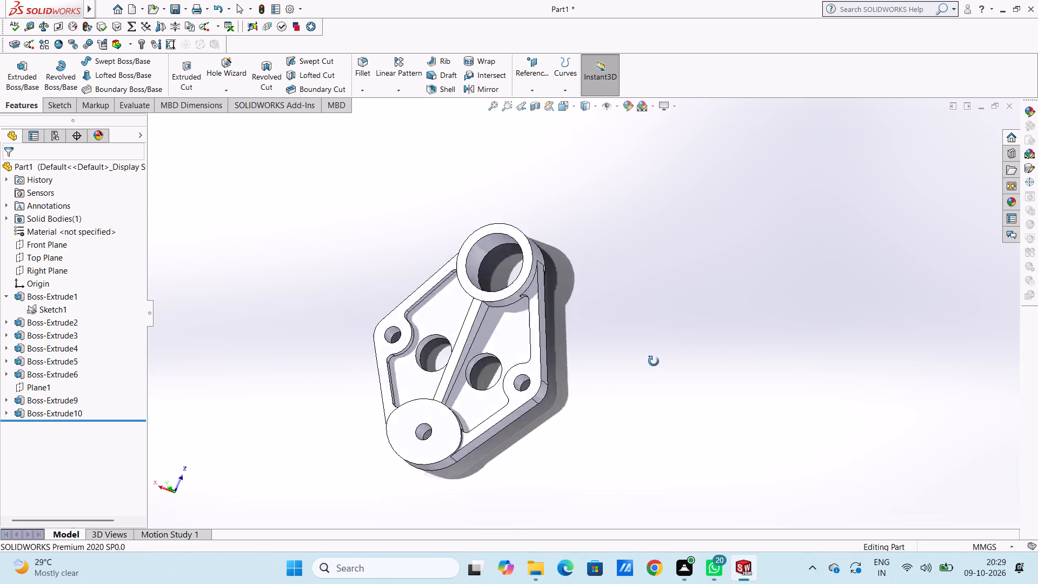
middle_click_drag(654, 361, 611, 335)
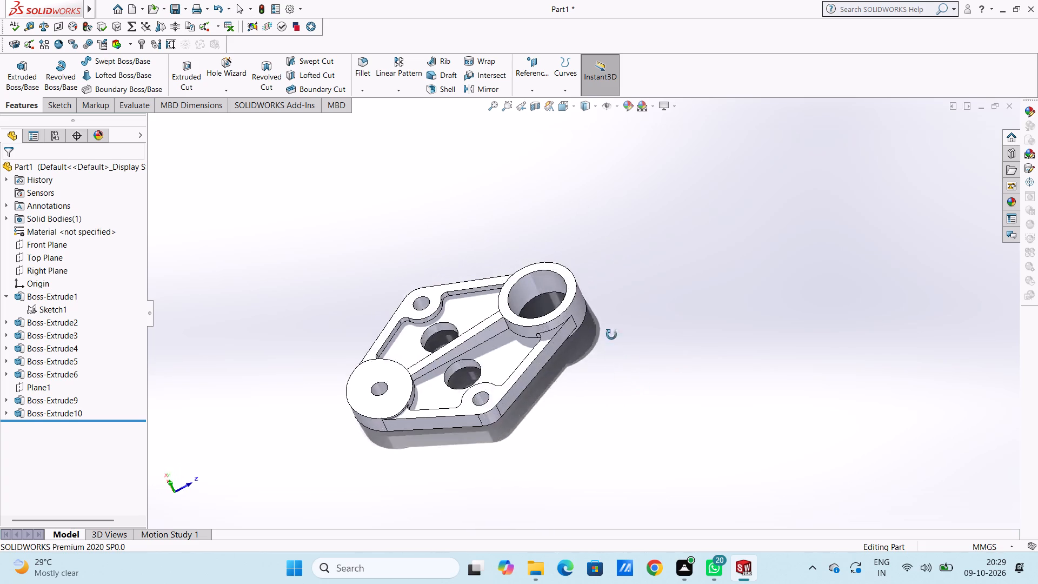
middle_click_drag(611, 335, 590, 281)
middle_click_drag(604, 331, 613, 361)
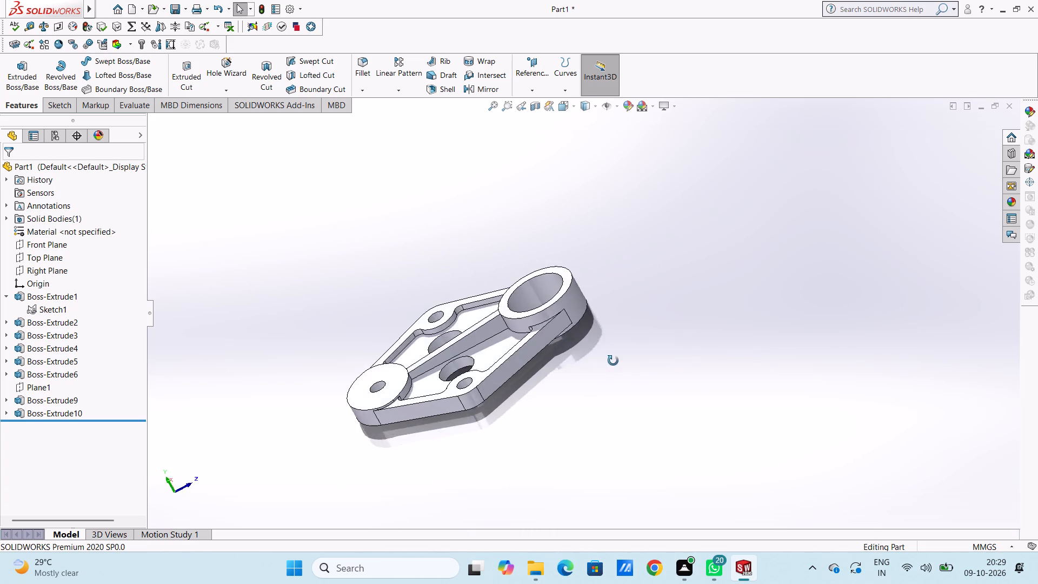
middle_click_drag(613, 361, 621, 329)
middle_click_drag(633, 317, 661, 339)
scroll(489, 313, "down", 5)
middle_click_drag(560, 332, 549, 333)
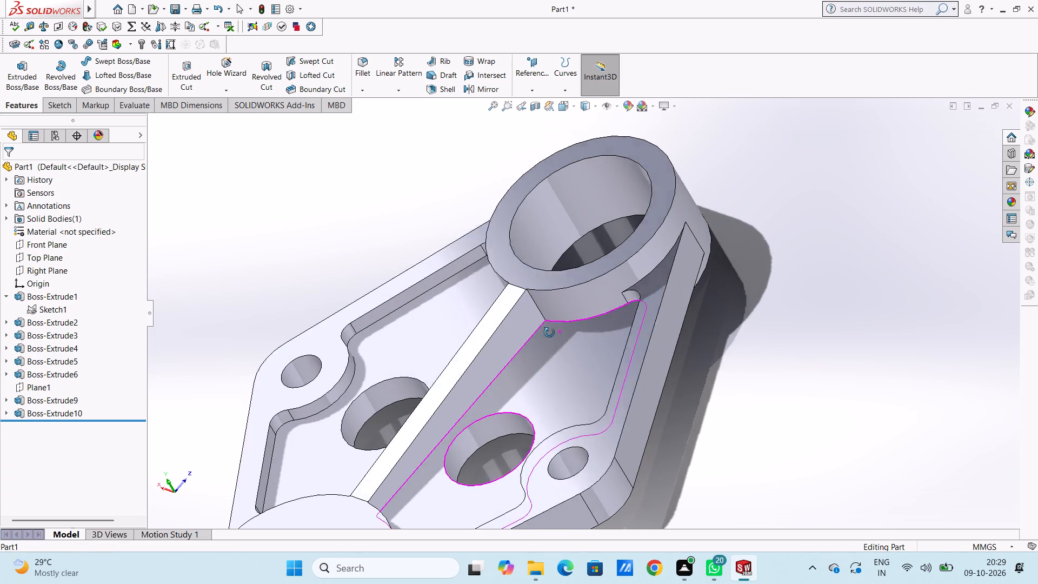
middle_click_drag(549, 333, 548, 332)
scroll(547, 332, "up", 3)
scroll(545, 329, "down", 6)
middle_click_drag(642, 261, 678, 254)
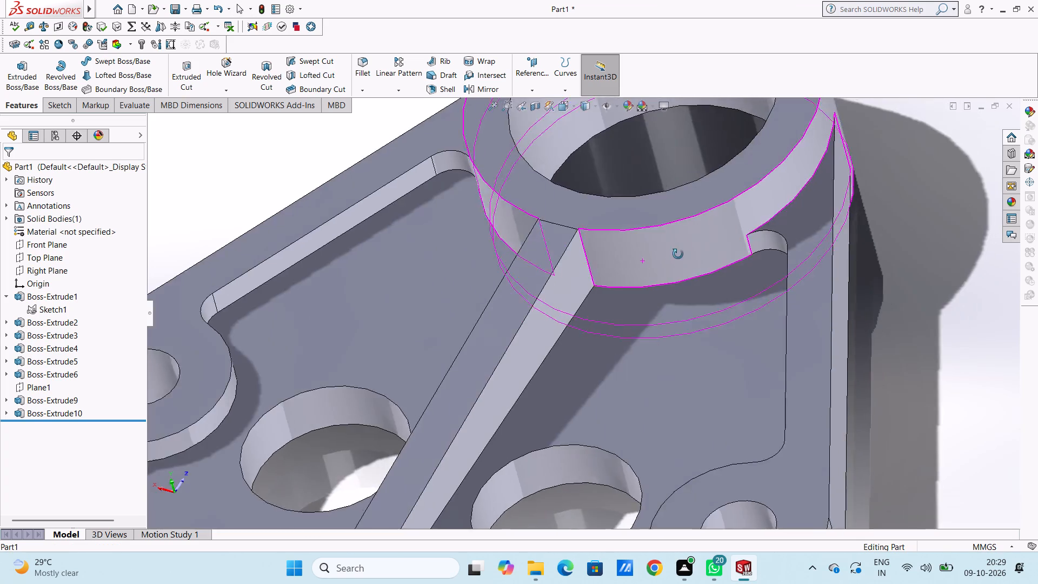
middle_click_drag(678, 254, 668, 203)
scroll(657, 208, "up", 6)
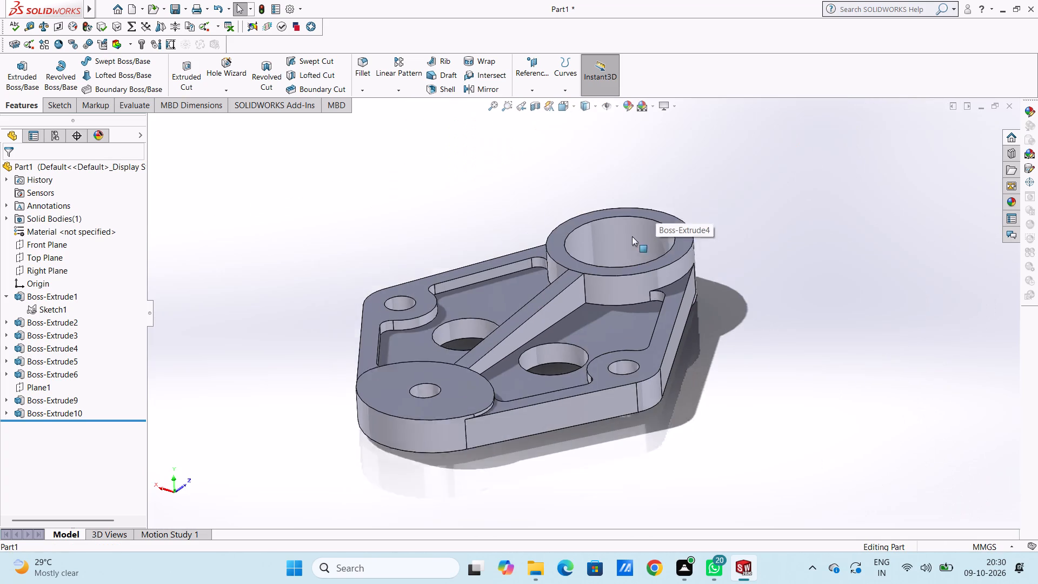
scroll(632, 236, "up", 1)
middle_click_drag(741, 399, 618, 266)
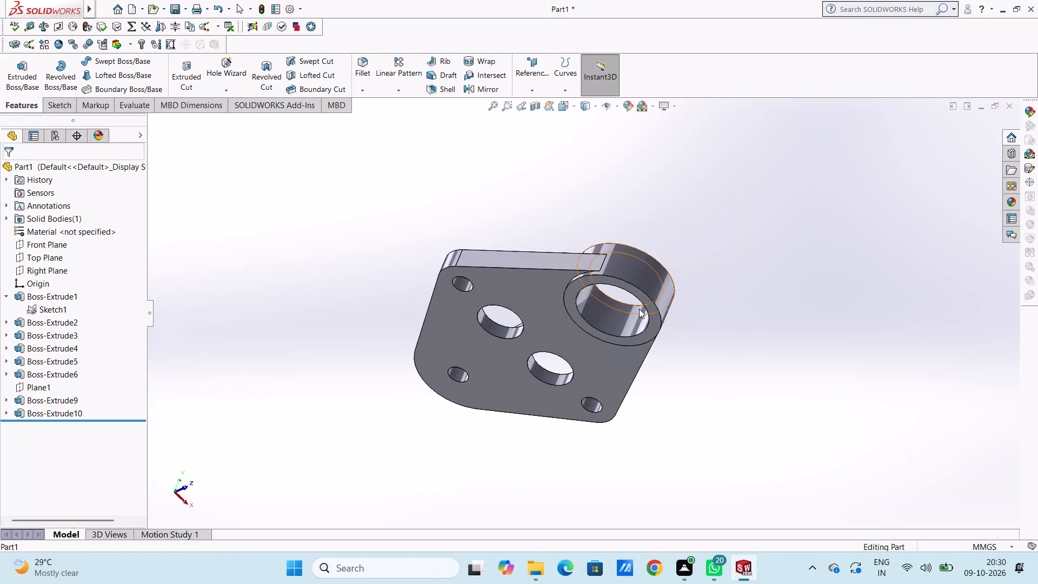
middle_click_drag(675, 378, 829, 384)
middle_click_drag(713, 269, 752, 250)
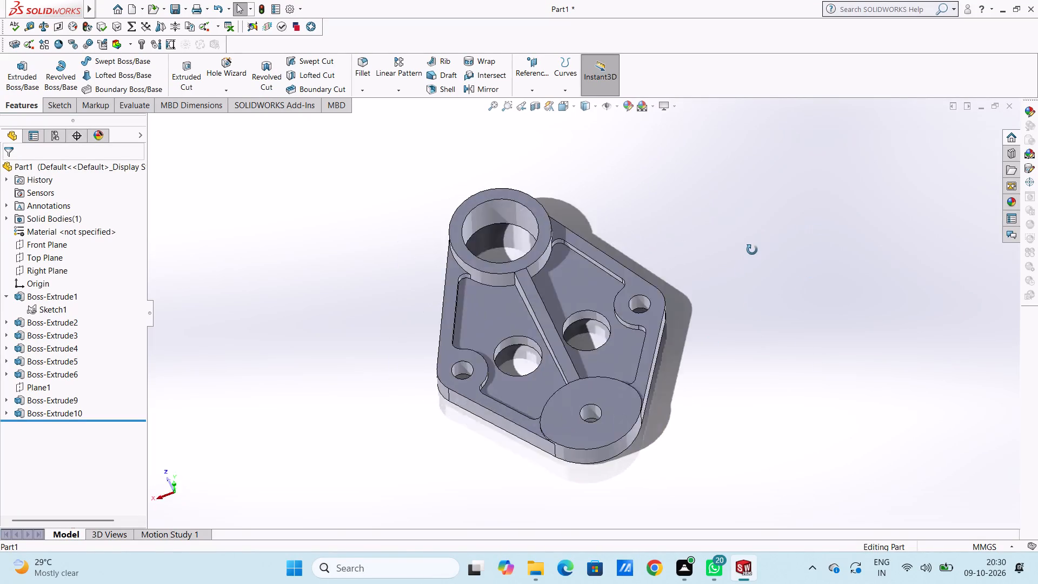
middle_click_drag(752, 250, 626, 343)
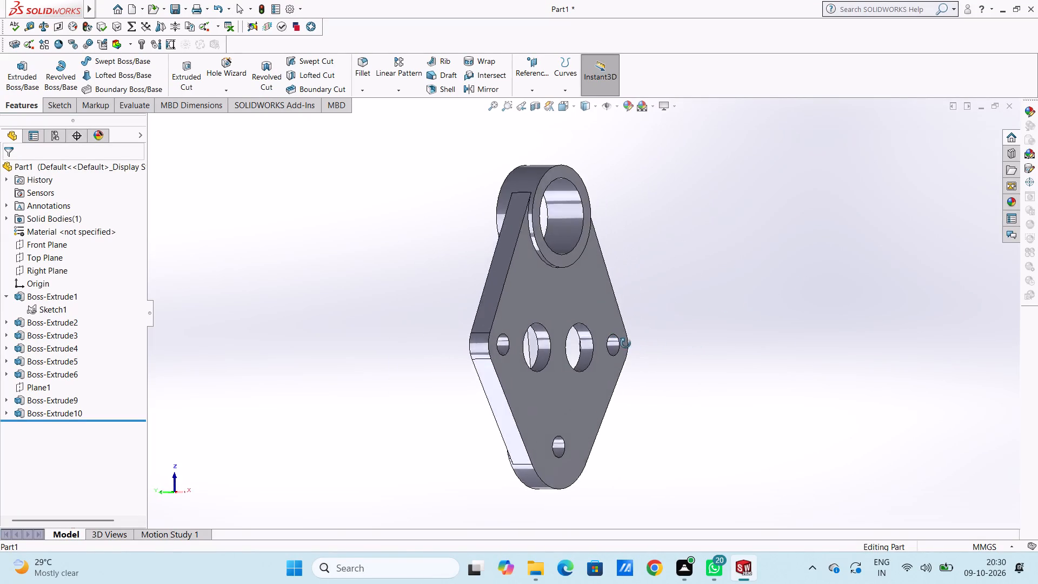
middle_click_drag(626, 343, 613, 339)
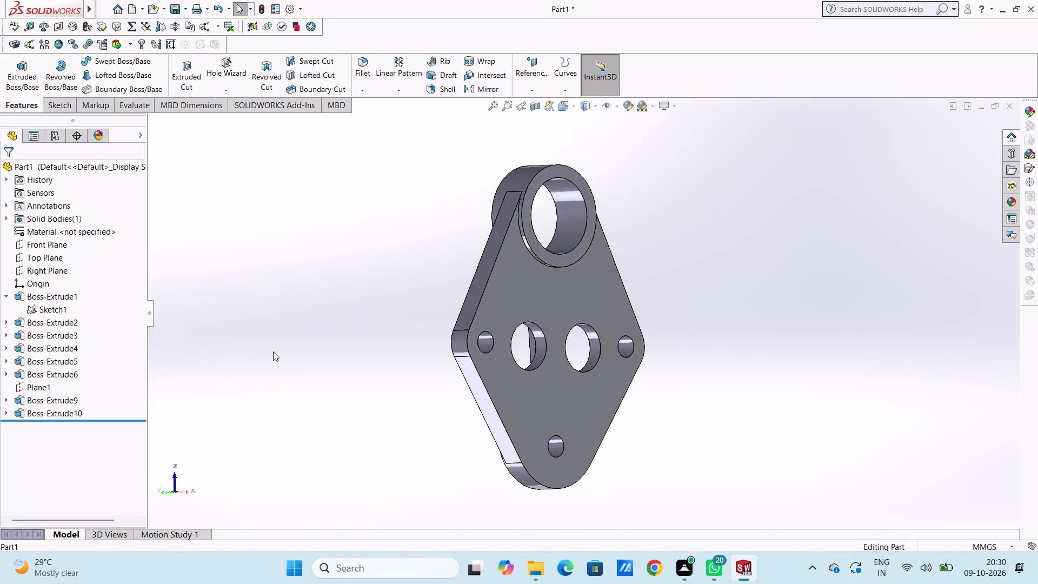
key("ctrl+5")
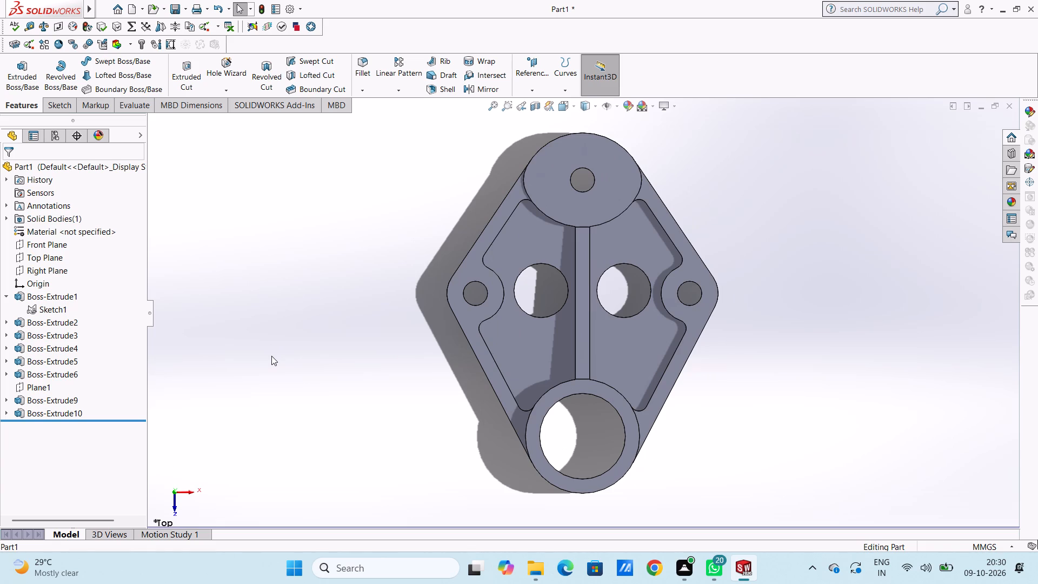
key("ctrl+7")
key("ctrl+5")
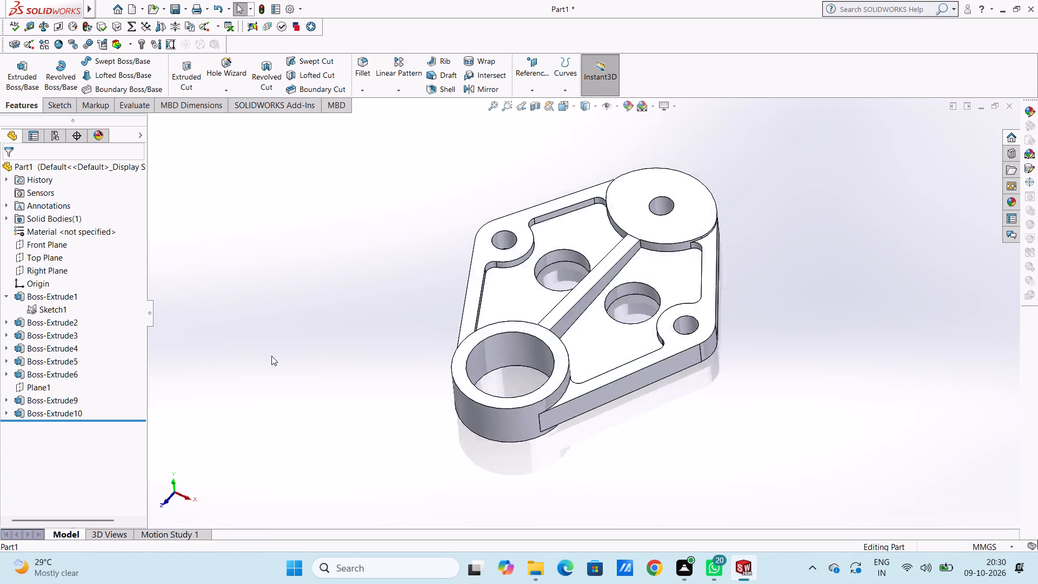
Start a sketch on the plate's underside and draw two concentric circles with radii 4.25 and 10 mm at the left corner hole.
key("ctrl+6")
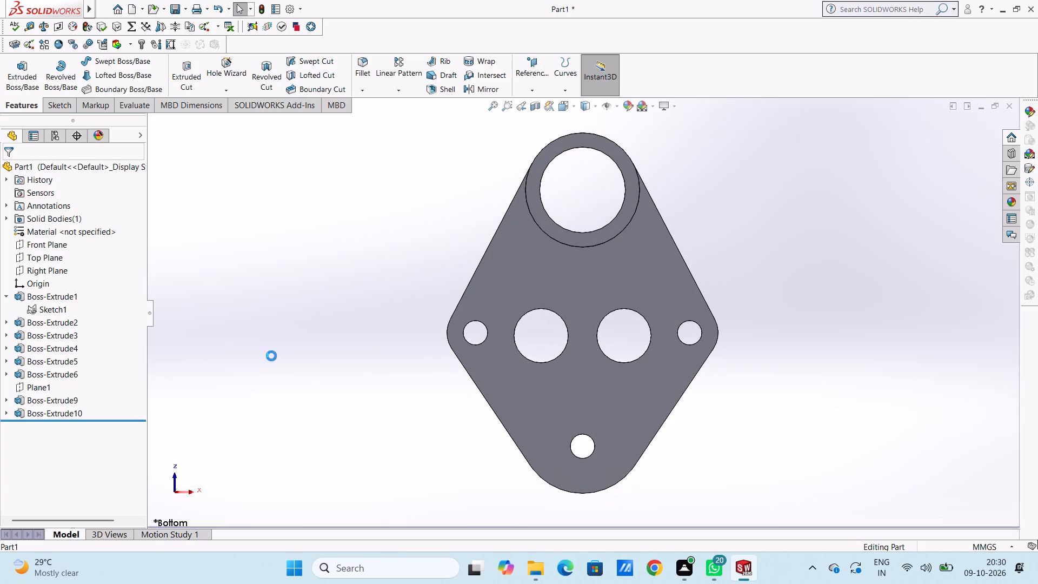
left_click(560, 277)
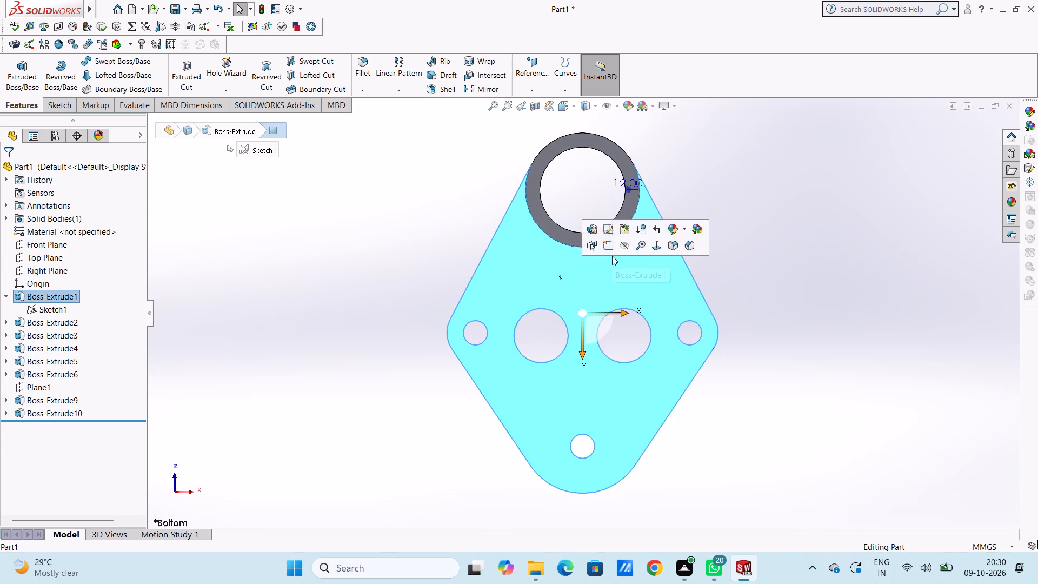
left_click(602, 249)
left_click(336, 289)
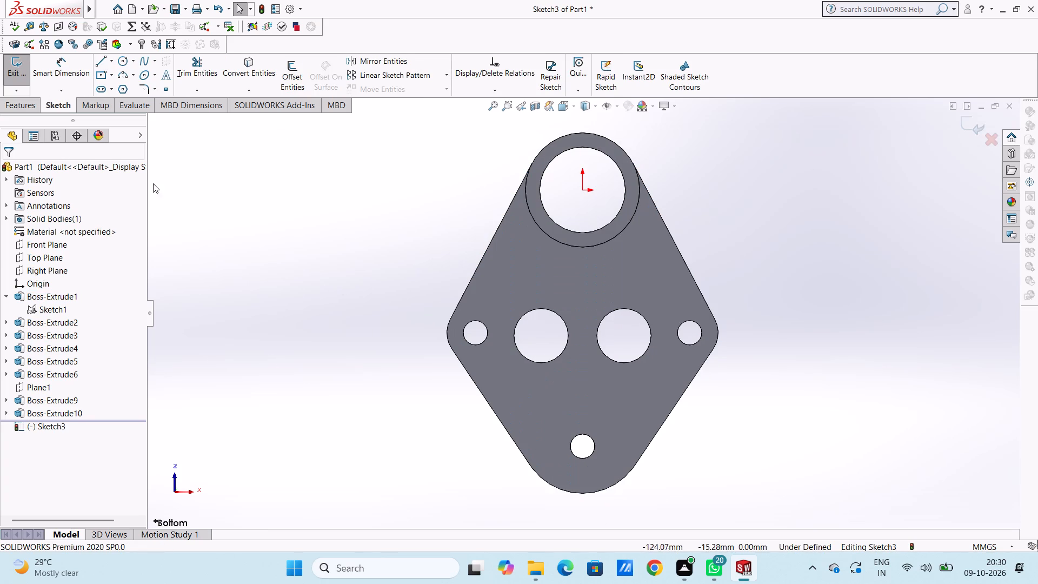
left_click(122, 58)
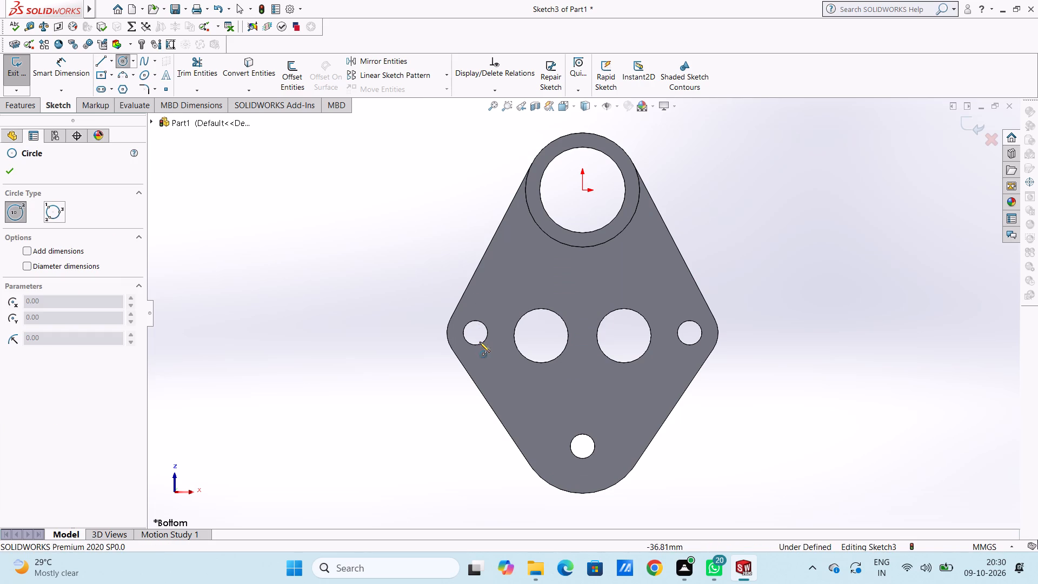
scroll(491, 342, "down", 3)
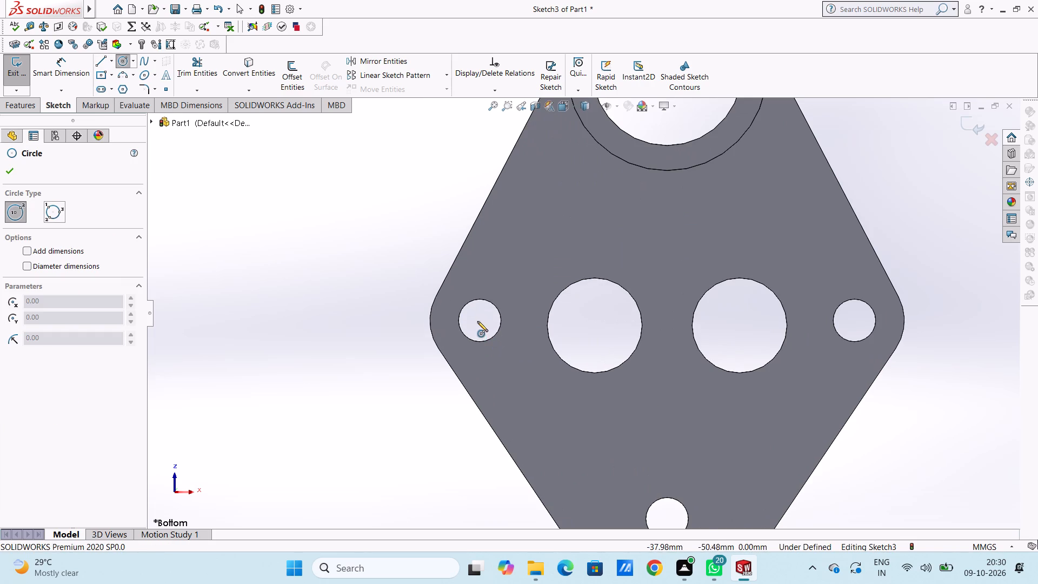
left_click(479, 320)
left_click(488, 339)
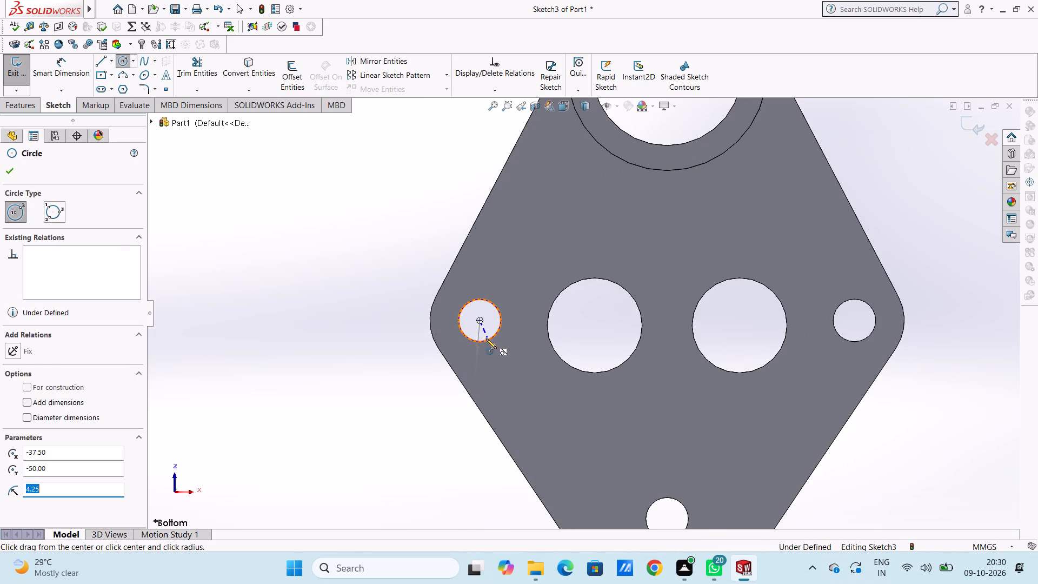
left_click(477, 320)
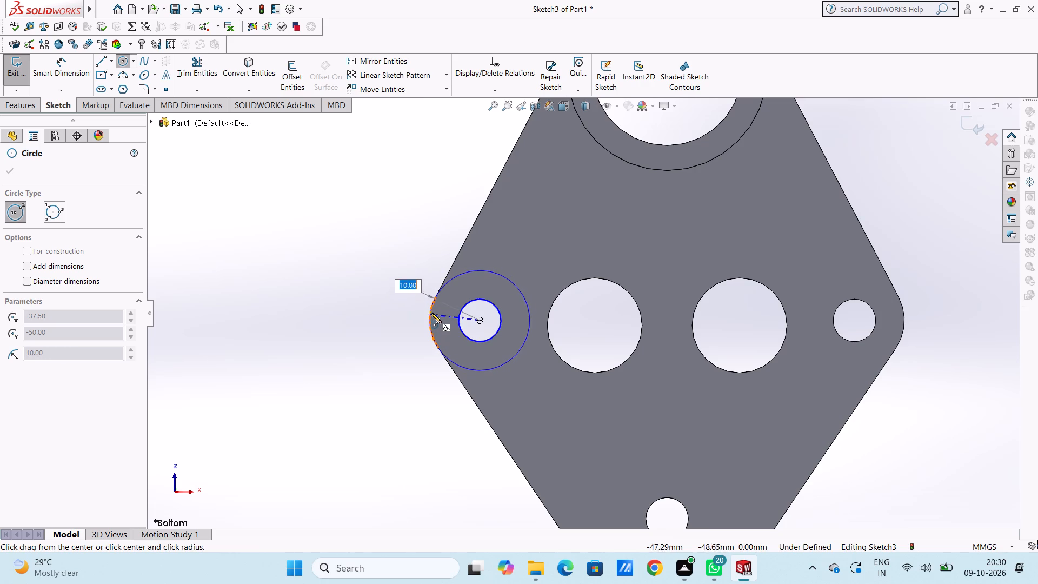
left_click(431, 308)
Draw two concentric circles with radii 4.25 and 12 mm centred on the right corner hole of the plate's underside.
scroll(784, 307, "up", 2)
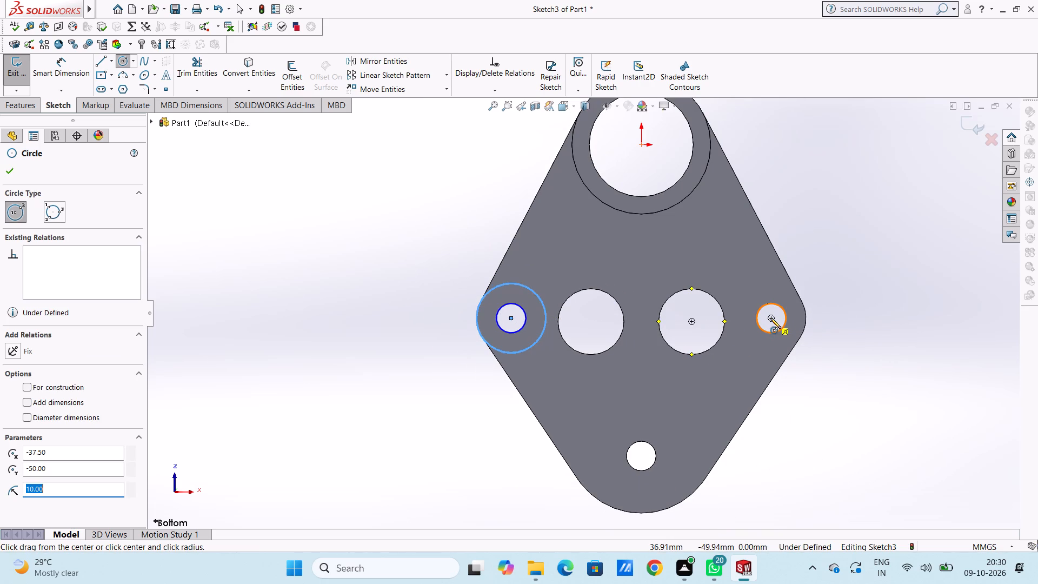
left_click(771, 318)
left_click(777, 334)
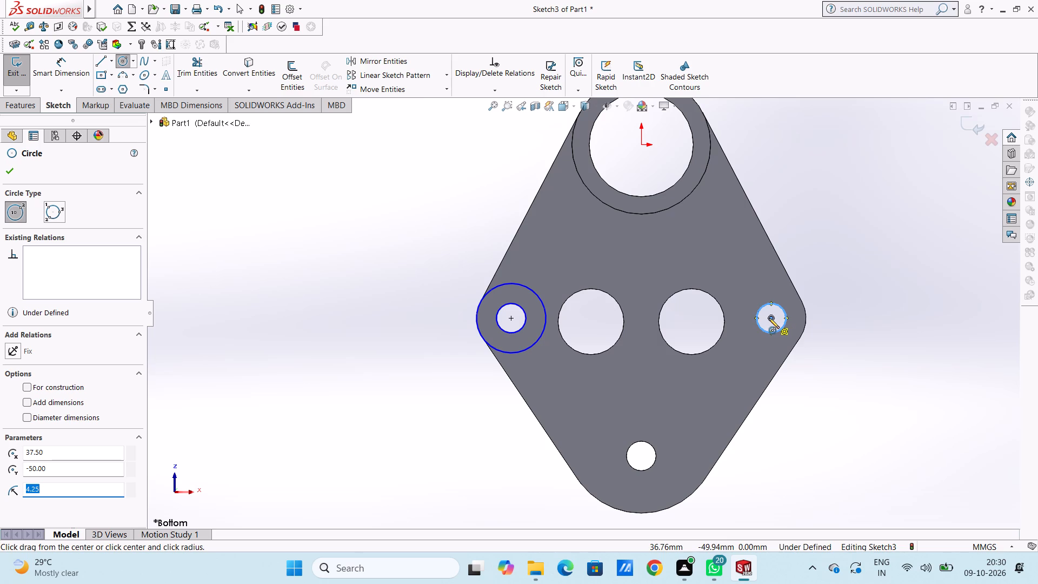
left_click(770, 317)
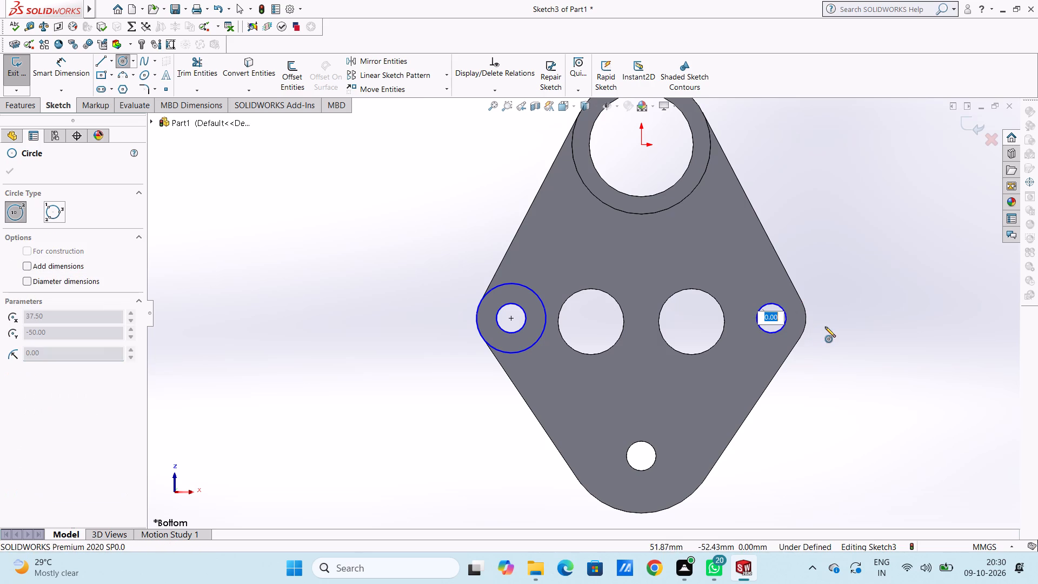
type("12")
key("Return")
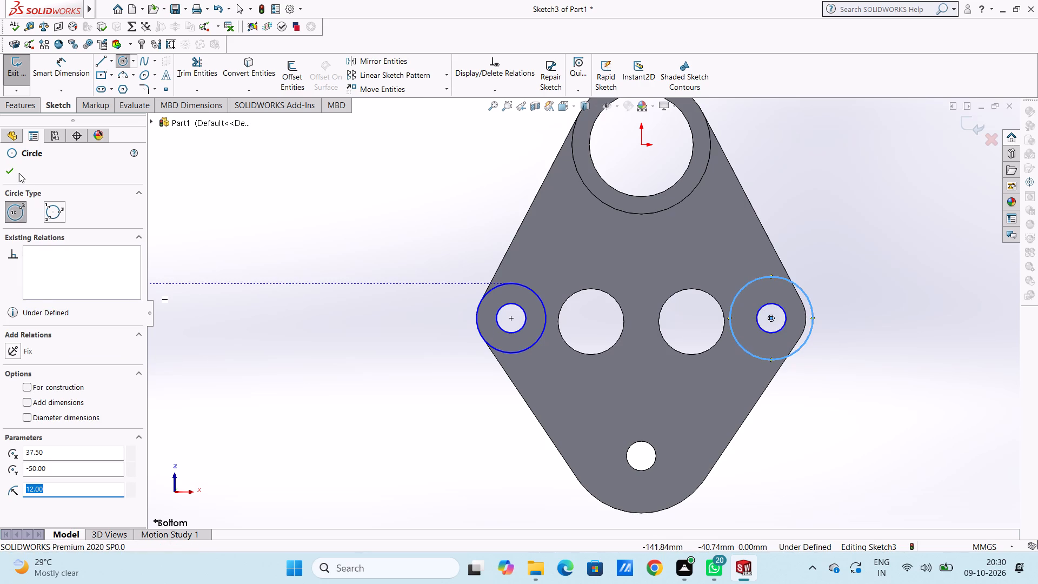
left_click(19, 173)
left_click(14, 169)
Dimension the diameters of the outer and inner circles around the left corner hole, keeping their drawn sizes.
left_click(70, 75)
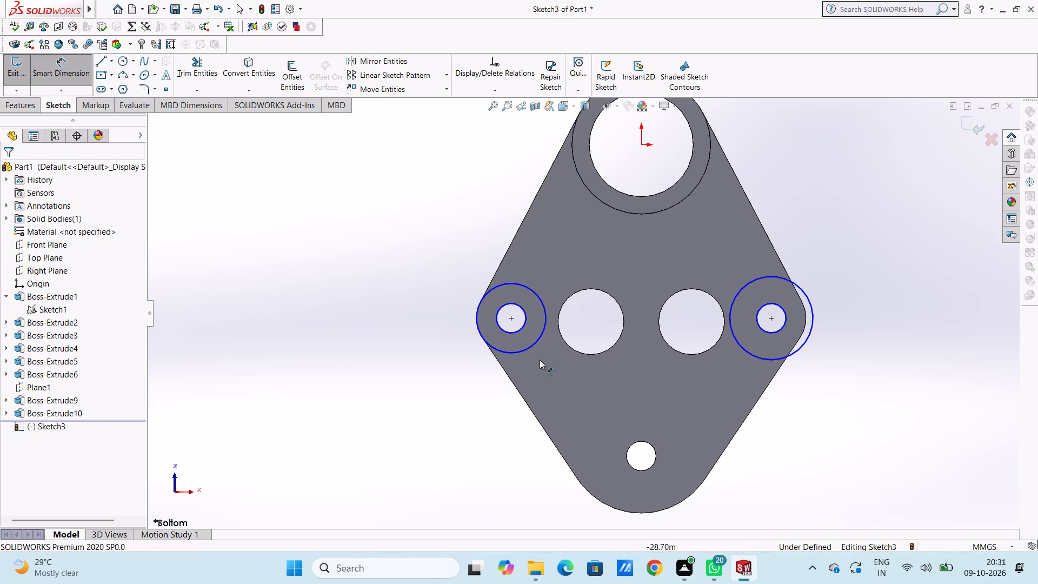
left_click(522, 350)
left_click(282, 447)
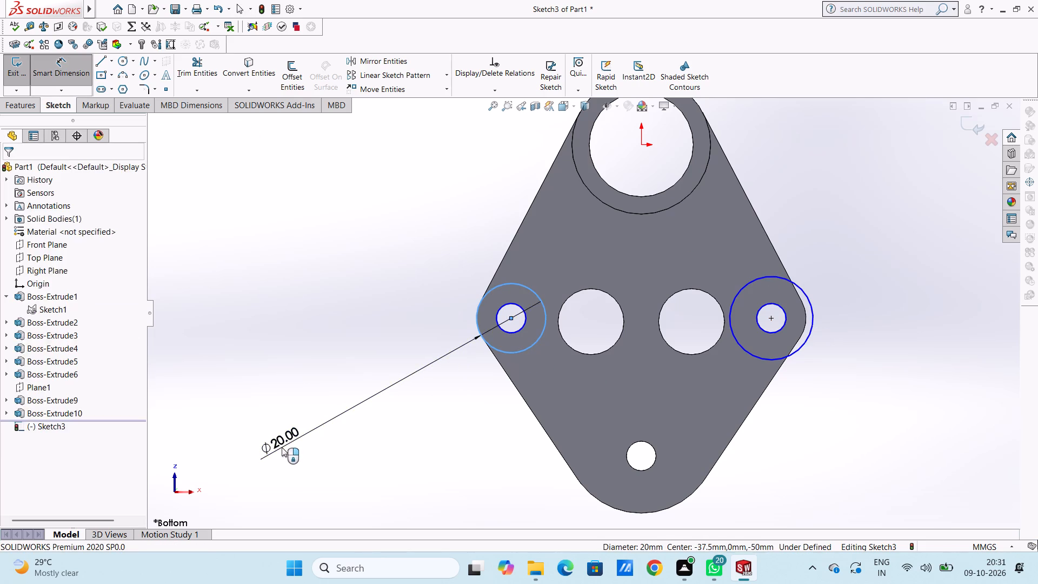
left_click(236, 430)
left_click(241, 410)
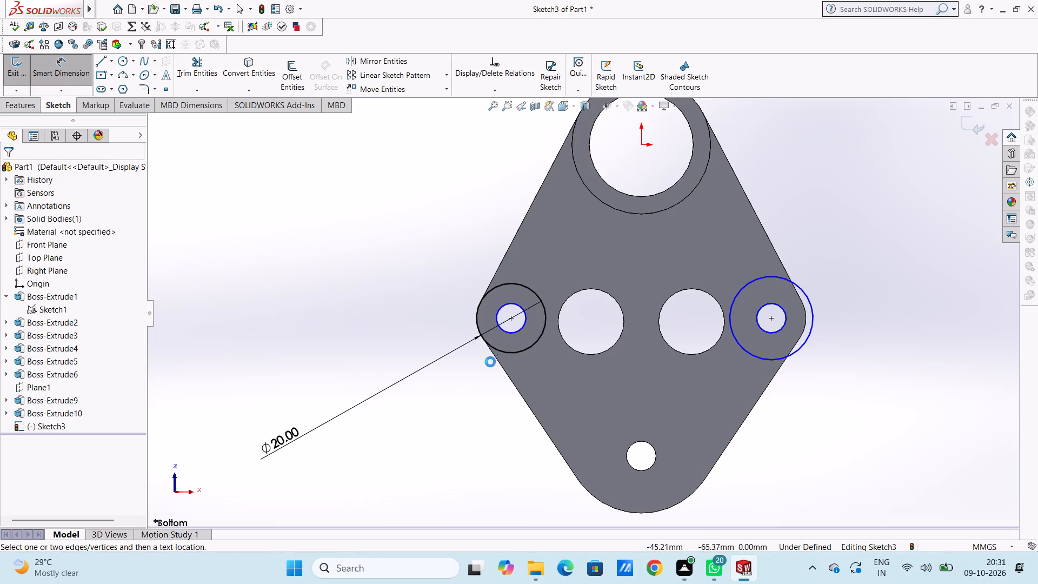
left_click(513, 334)
left_click(378, 470)
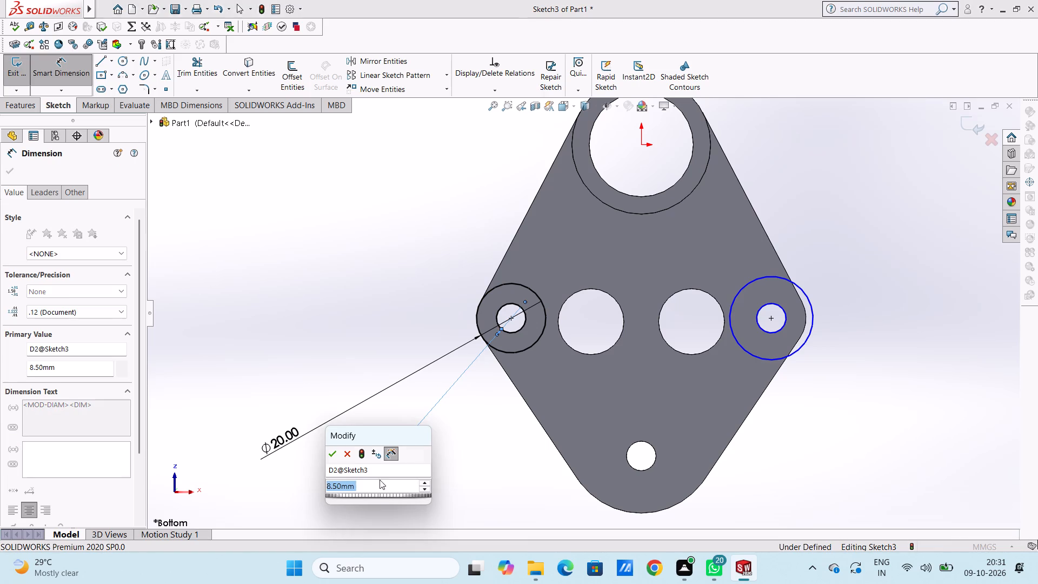
left_click(332, 455)
left_click(331, 384)
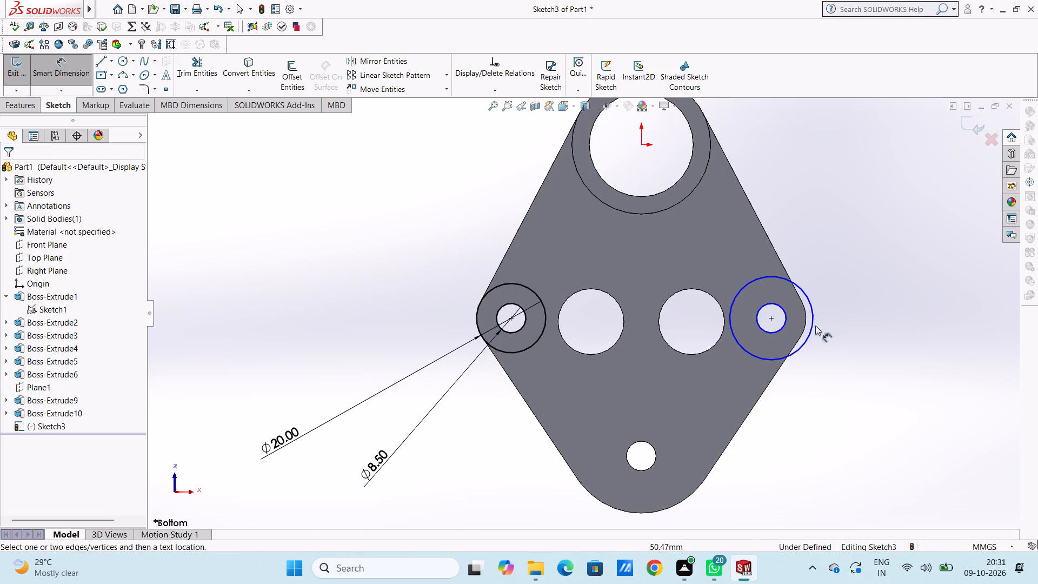
Dimension both circles around the right corner hole, keeping the inner diameter at 8.5 mm and setting the outer diameter to 20 mm.
left_click(776, 333)
left_click(883, 440)
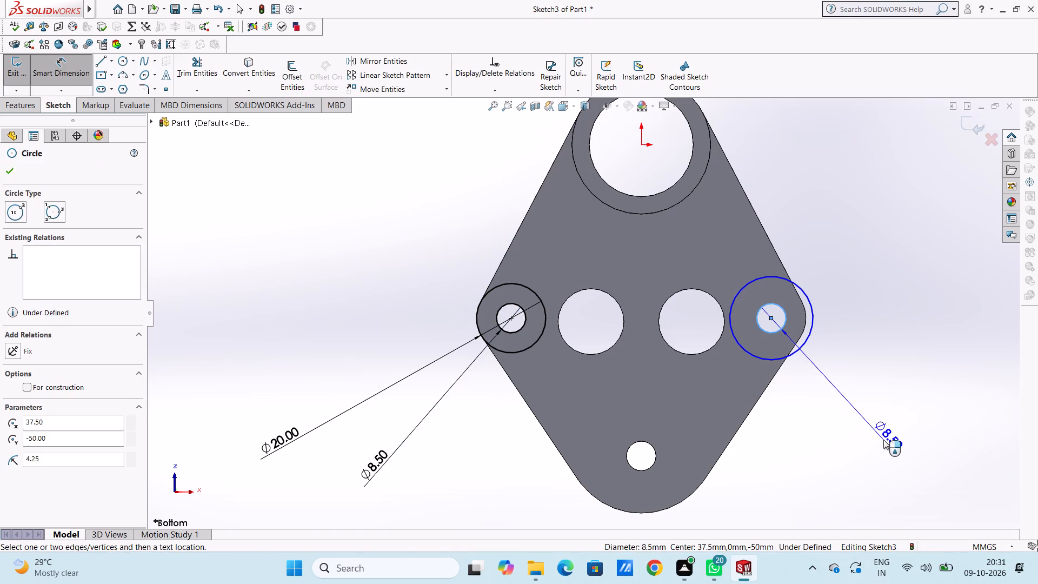
left_click(840, 425)
left_click(823, 422)
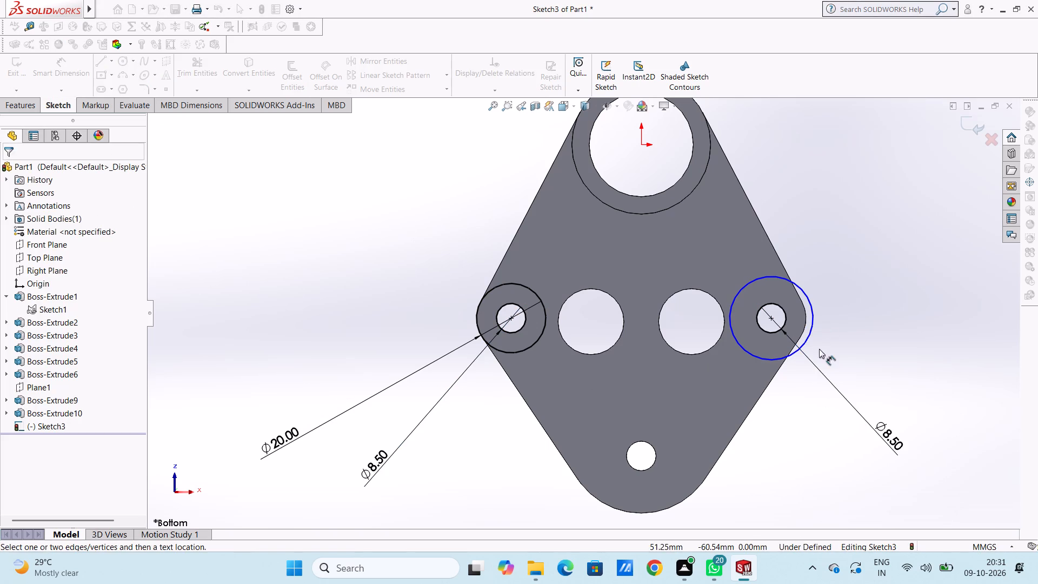
left_click(809, 336)
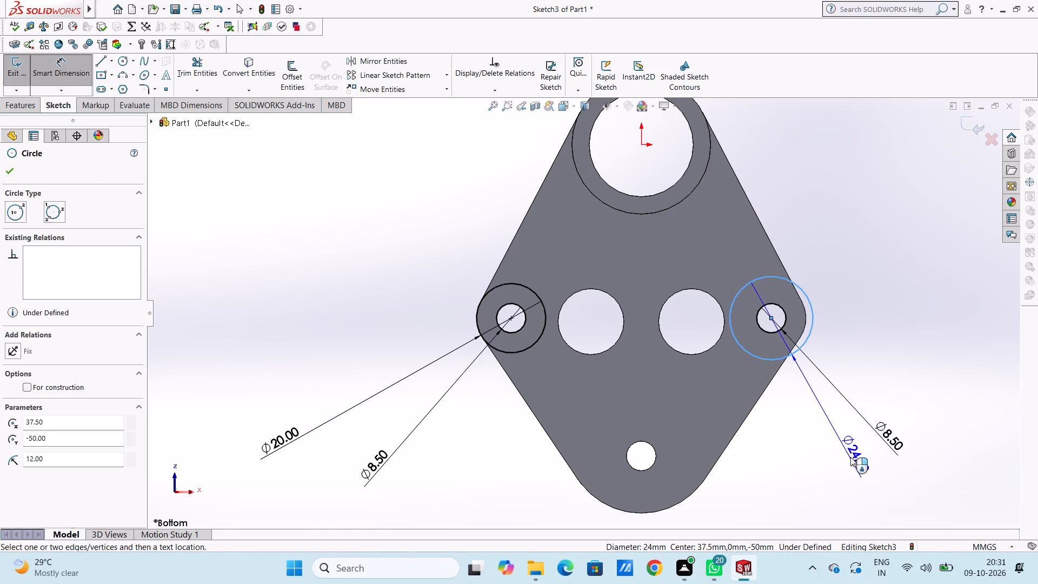
left_click(852, 459)
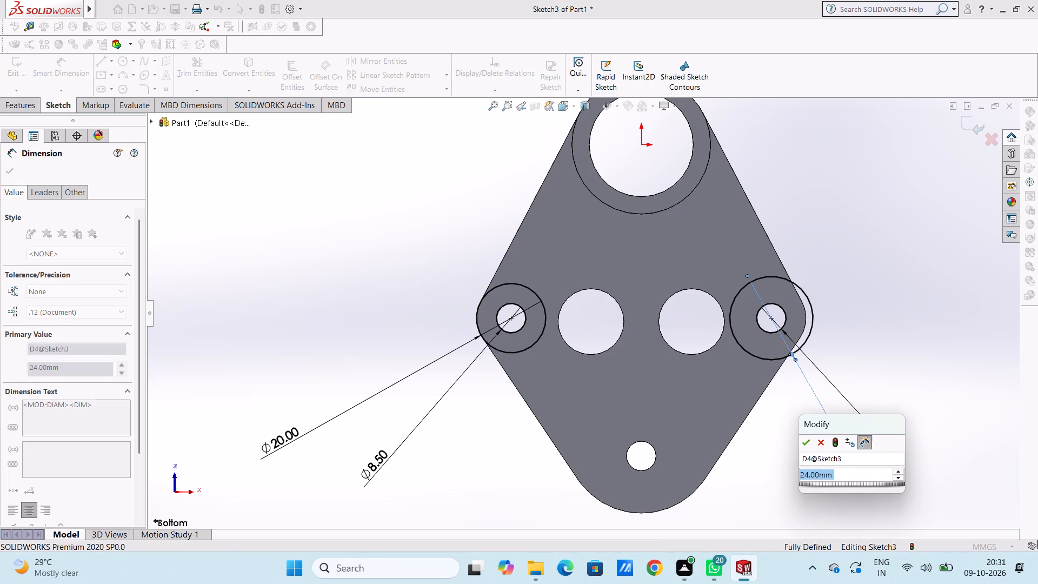
type("20")
key("Return")
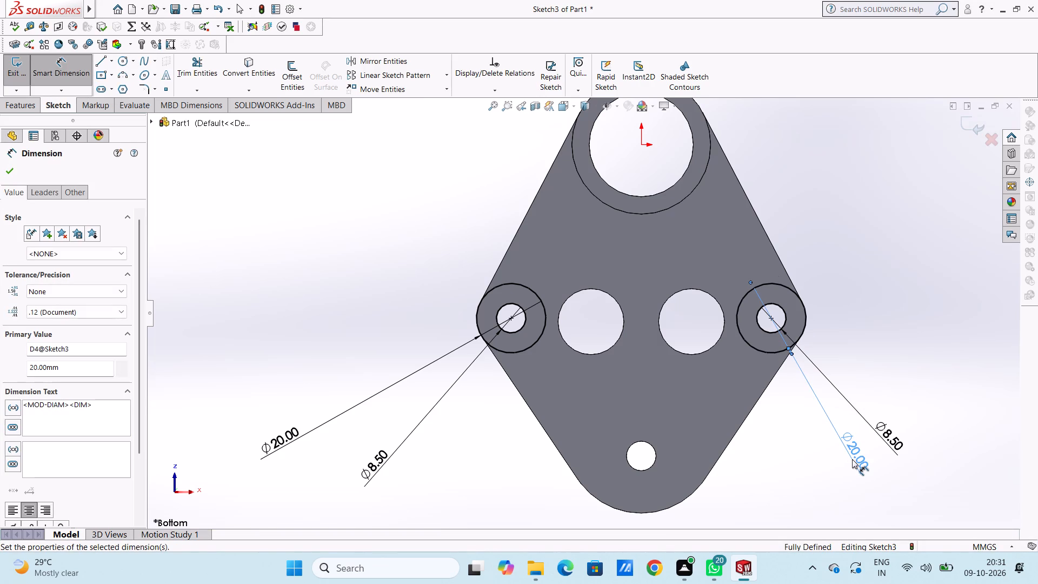
left_click(844, 352)
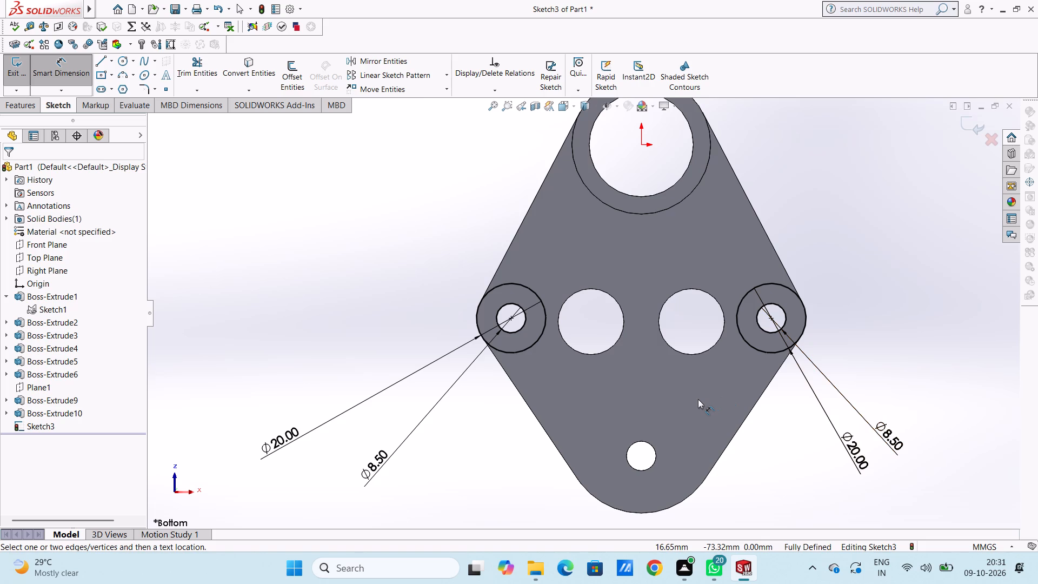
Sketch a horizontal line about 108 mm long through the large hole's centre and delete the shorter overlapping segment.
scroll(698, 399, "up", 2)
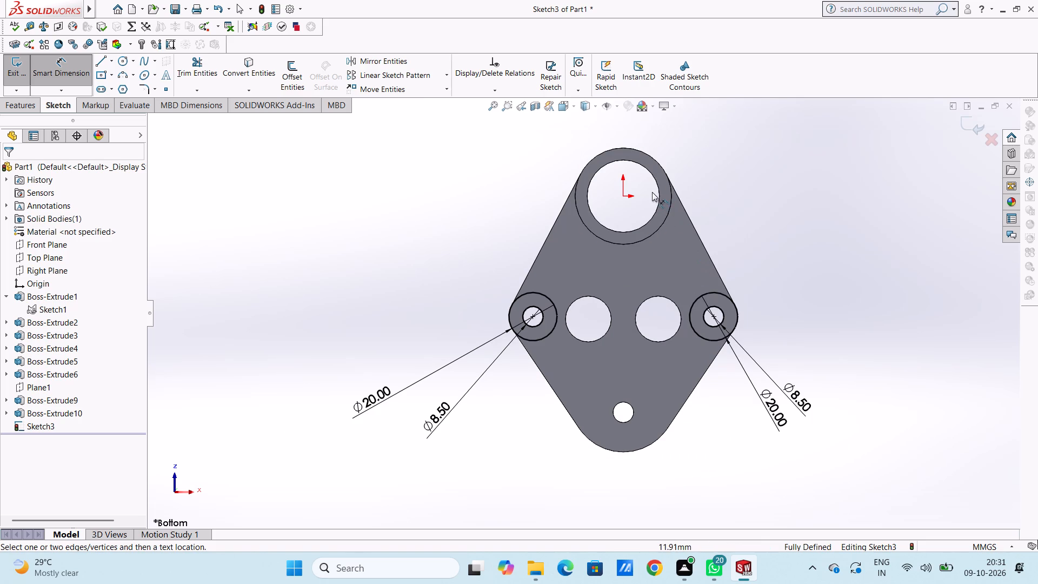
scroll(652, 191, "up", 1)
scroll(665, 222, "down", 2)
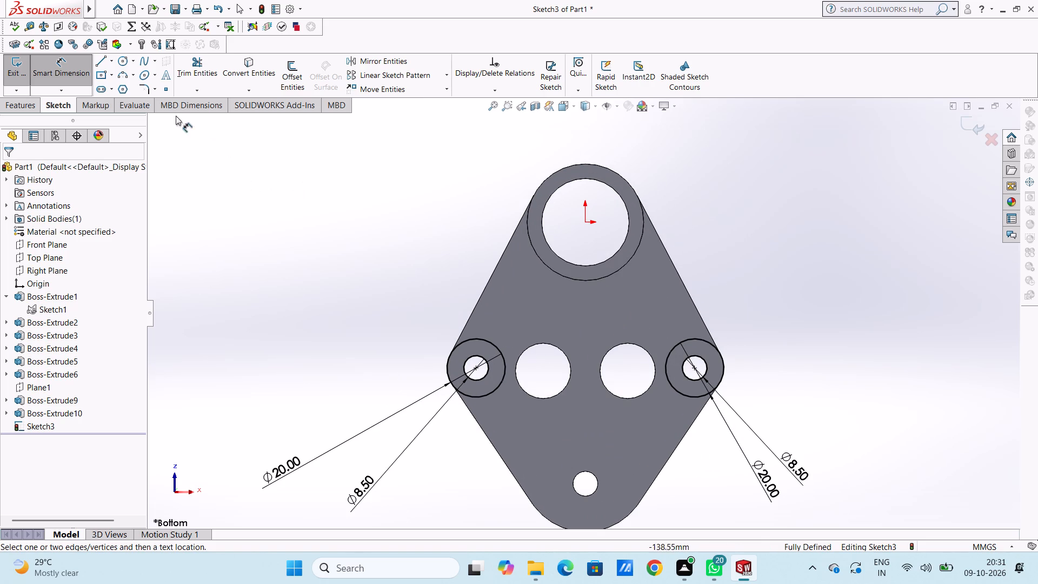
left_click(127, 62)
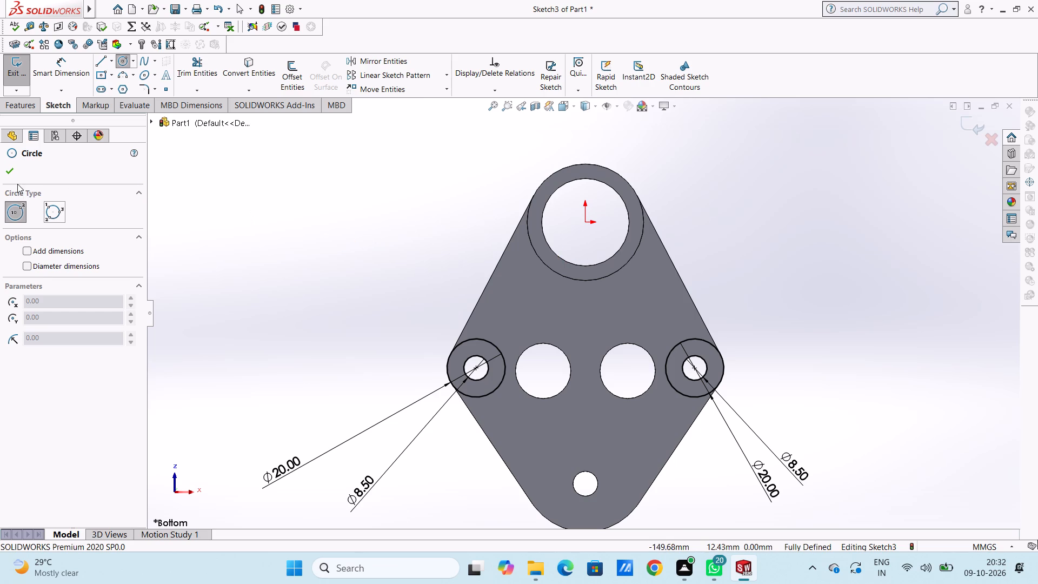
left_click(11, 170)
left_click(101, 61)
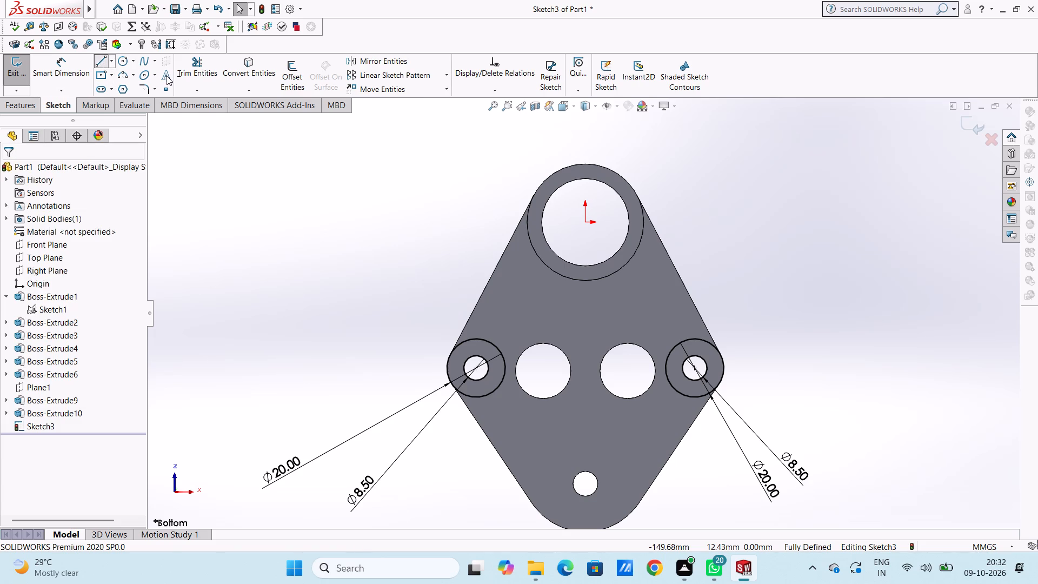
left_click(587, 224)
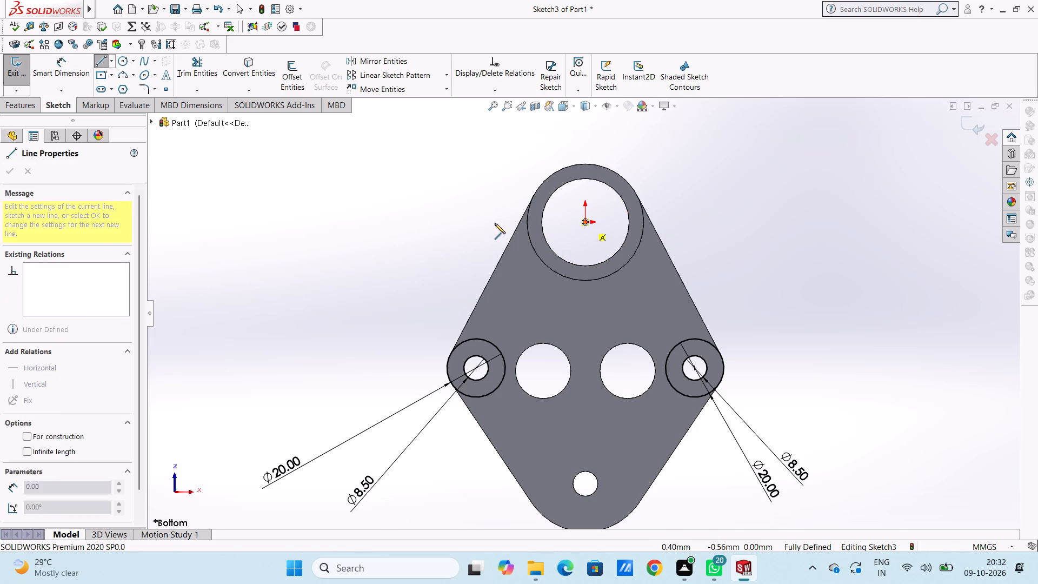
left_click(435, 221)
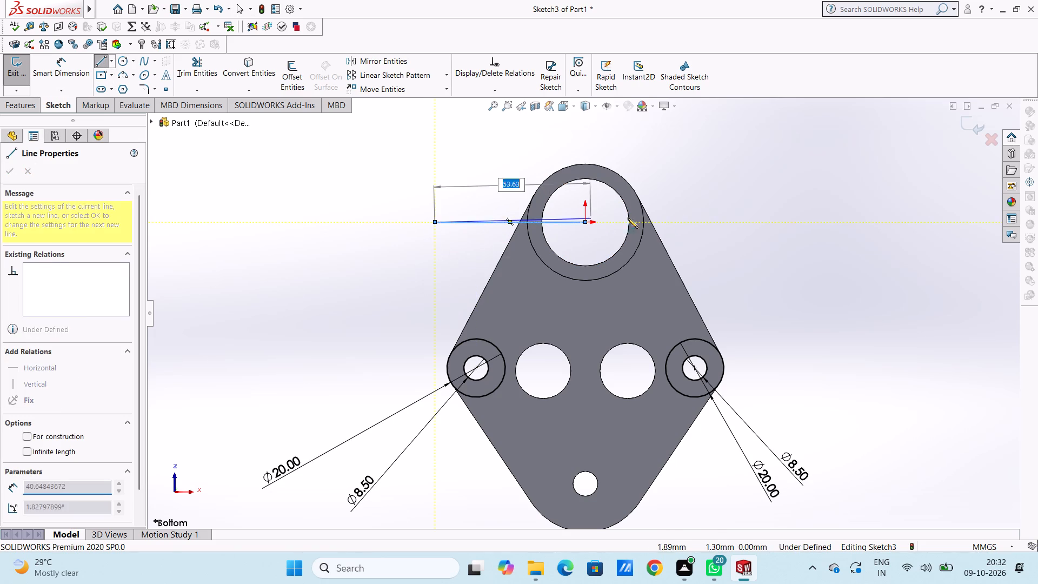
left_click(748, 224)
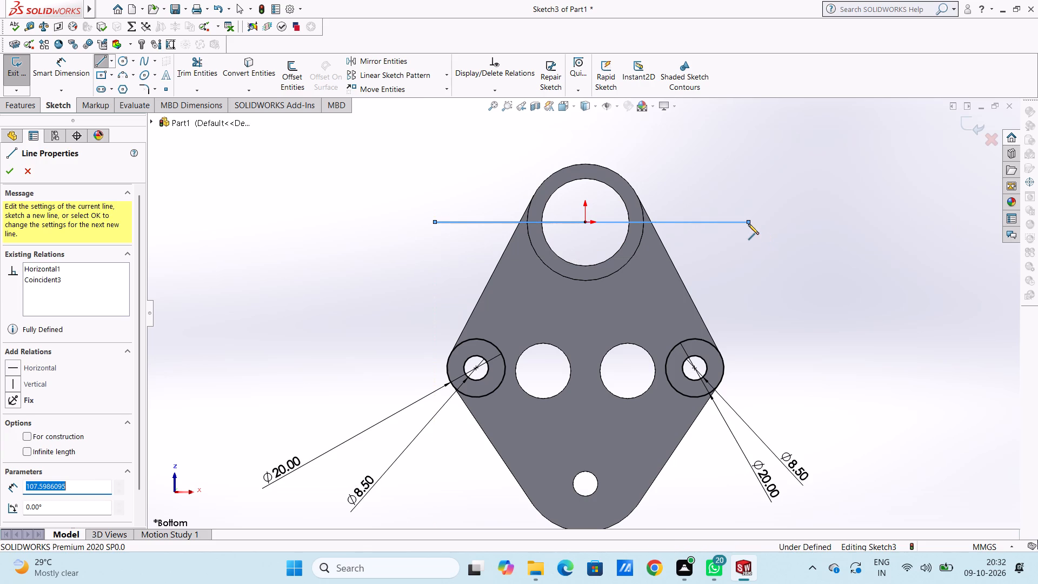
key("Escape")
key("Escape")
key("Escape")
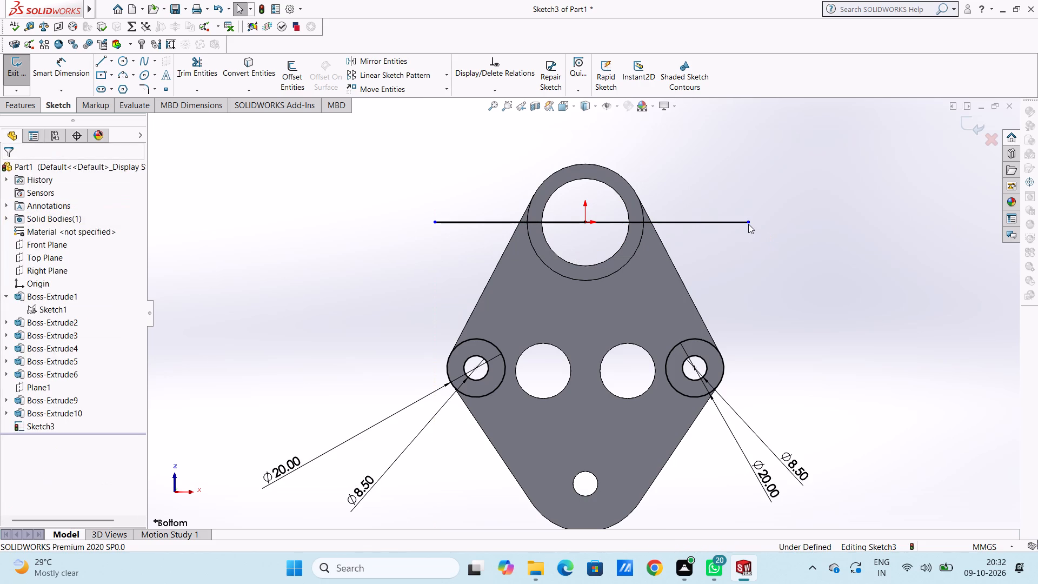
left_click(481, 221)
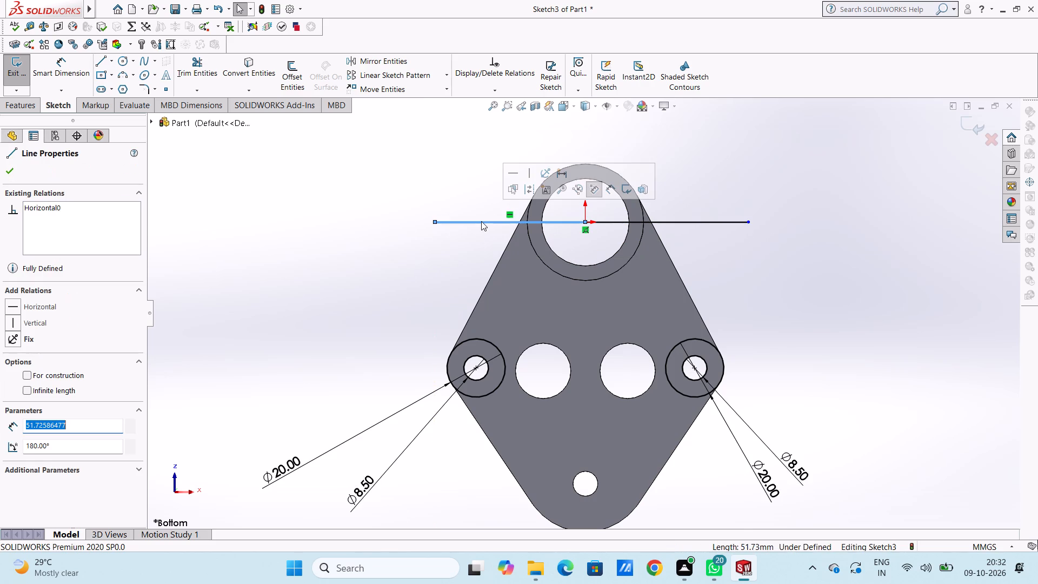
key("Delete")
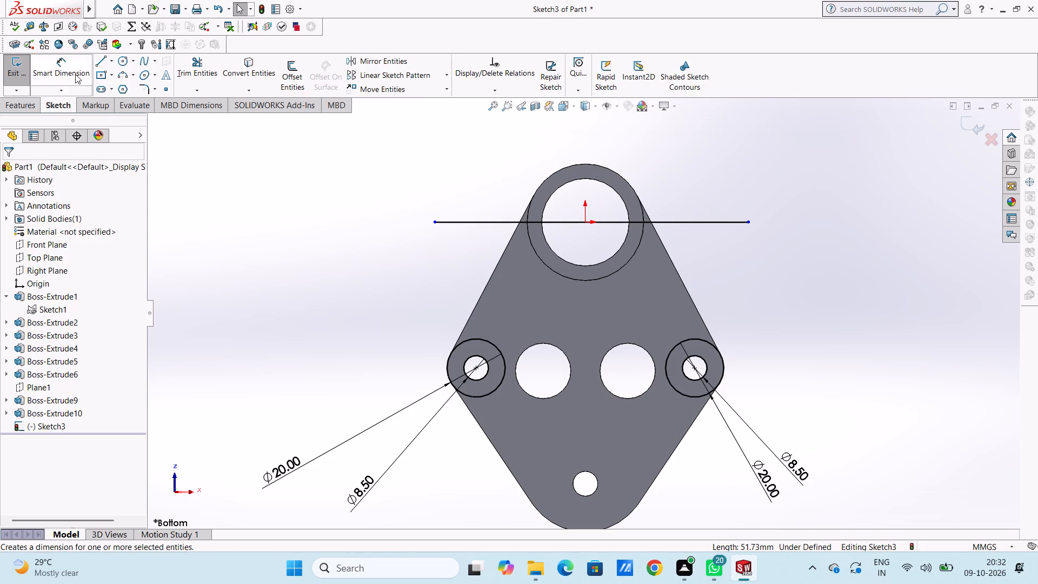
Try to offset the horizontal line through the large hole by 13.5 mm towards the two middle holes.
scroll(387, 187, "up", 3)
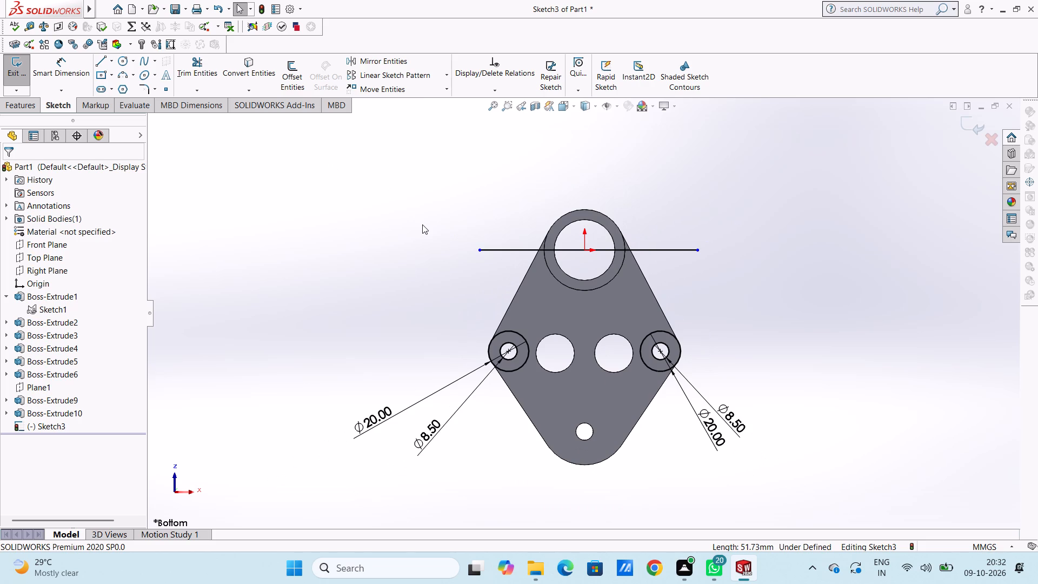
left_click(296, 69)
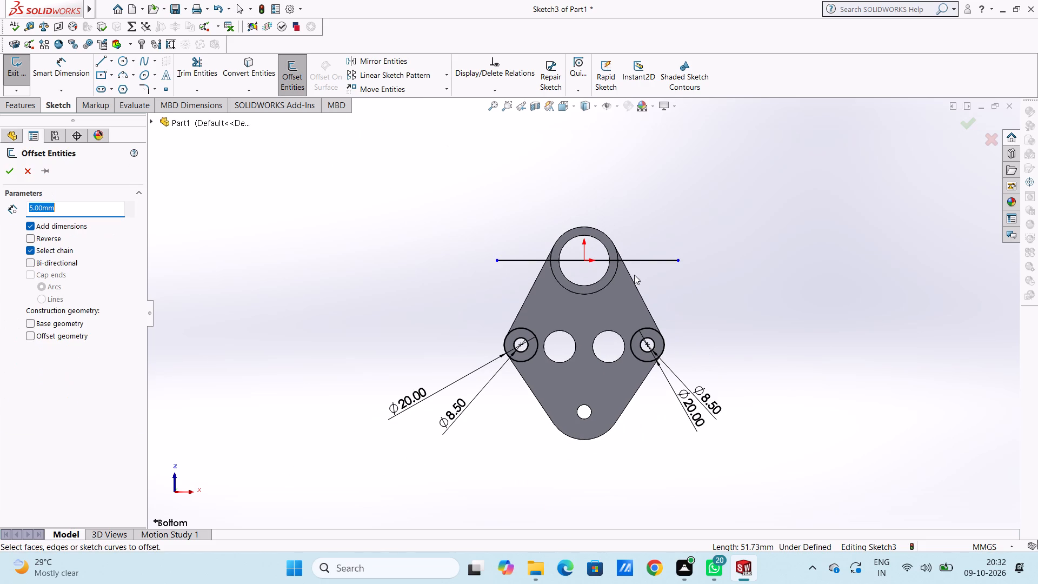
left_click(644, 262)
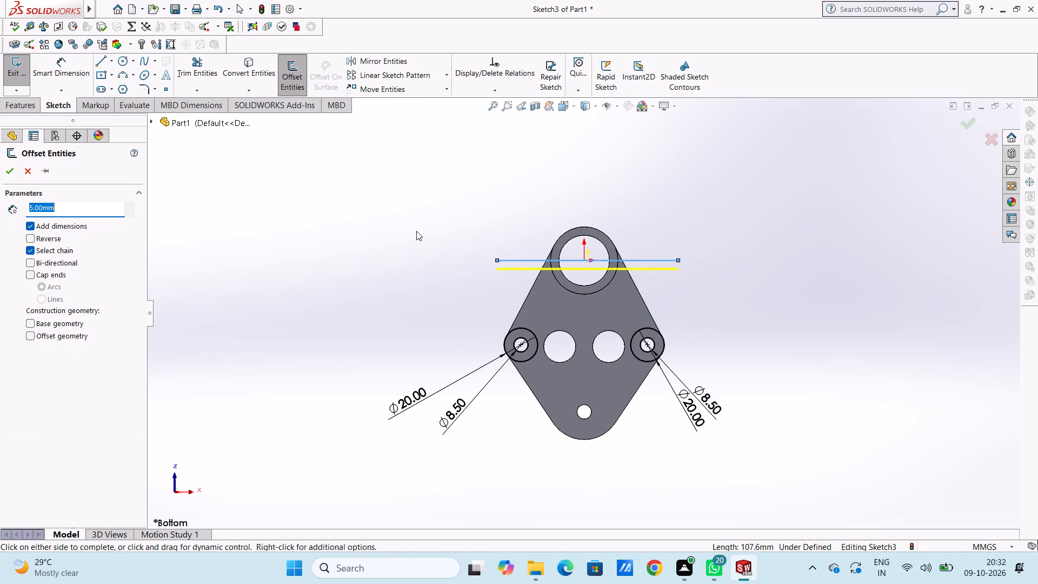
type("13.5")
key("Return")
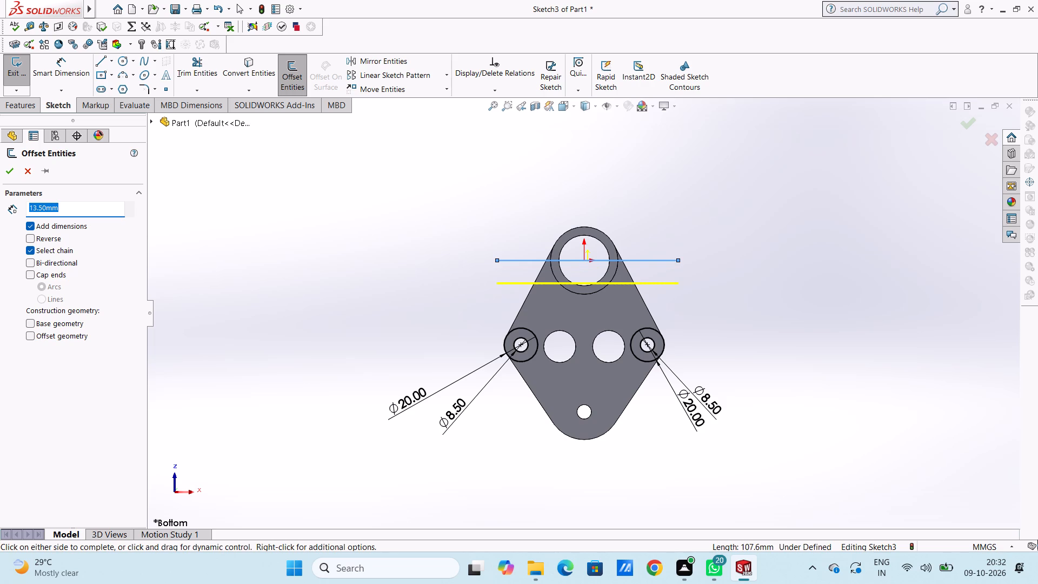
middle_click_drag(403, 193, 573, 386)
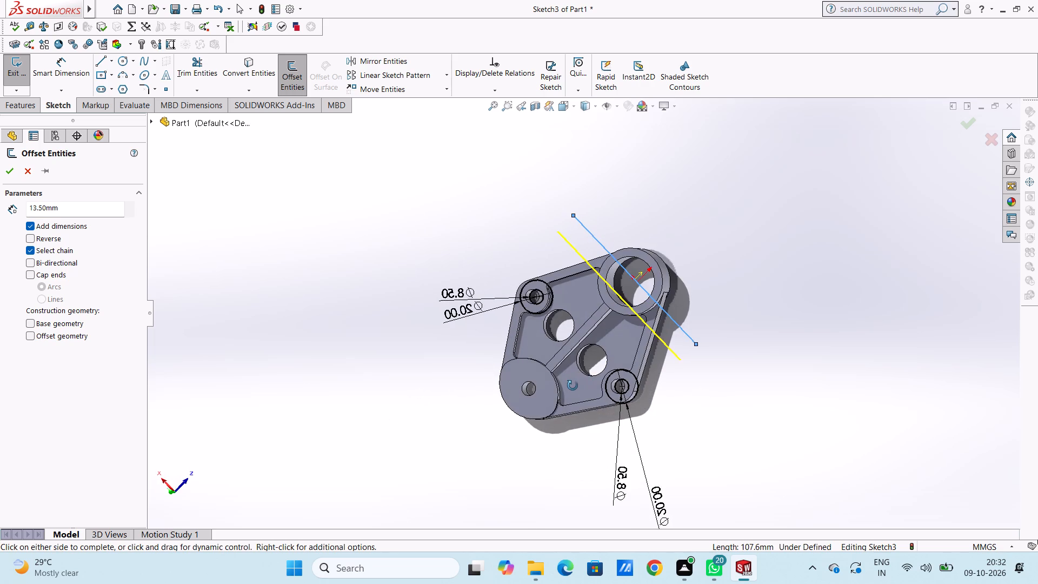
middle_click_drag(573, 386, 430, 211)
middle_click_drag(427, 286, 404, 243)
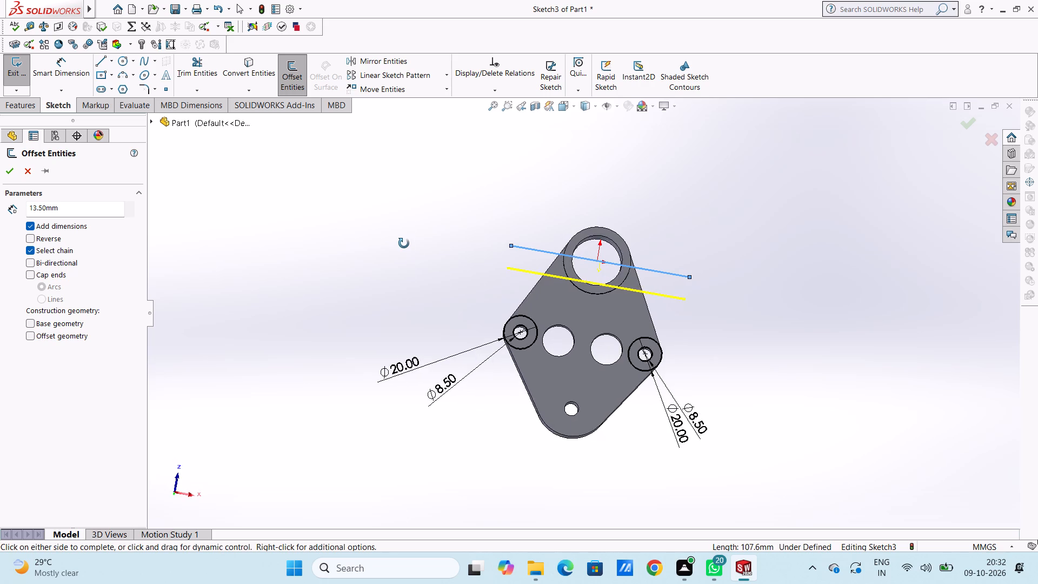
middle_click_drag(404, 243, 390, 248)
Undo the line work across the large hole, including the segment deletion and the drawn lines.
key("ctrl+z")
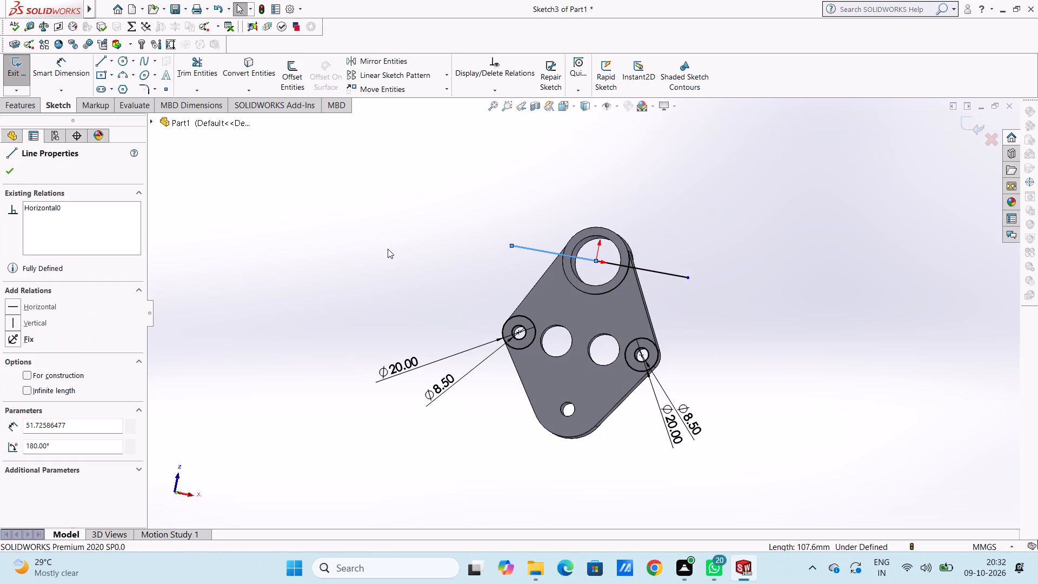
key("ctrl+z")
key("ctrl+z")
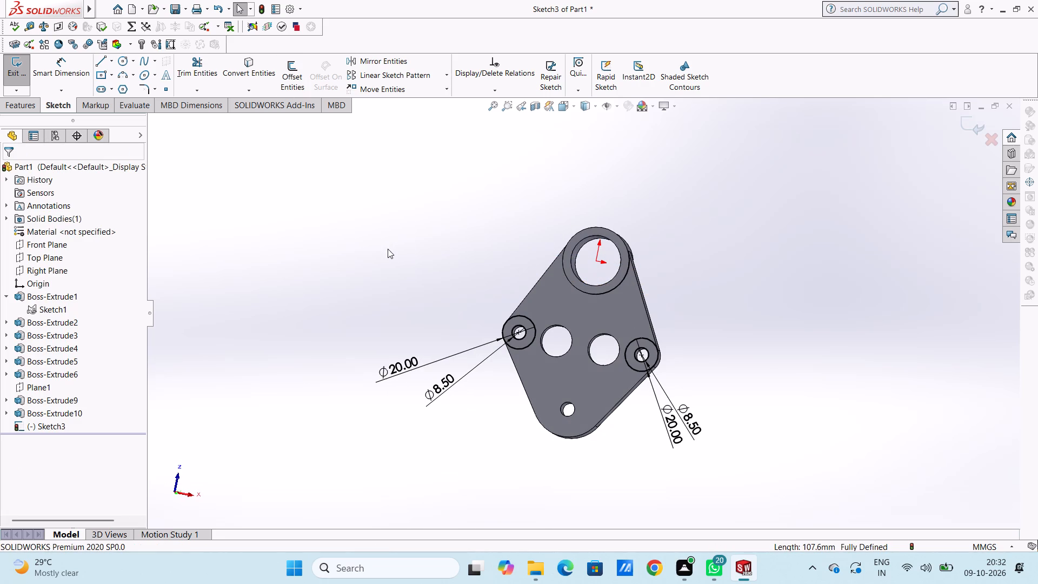
Sketch a horizontal line about 117 mm long through the small bottom hole's centre, building on a segment about 60 mm long.
key("ctrl+6")
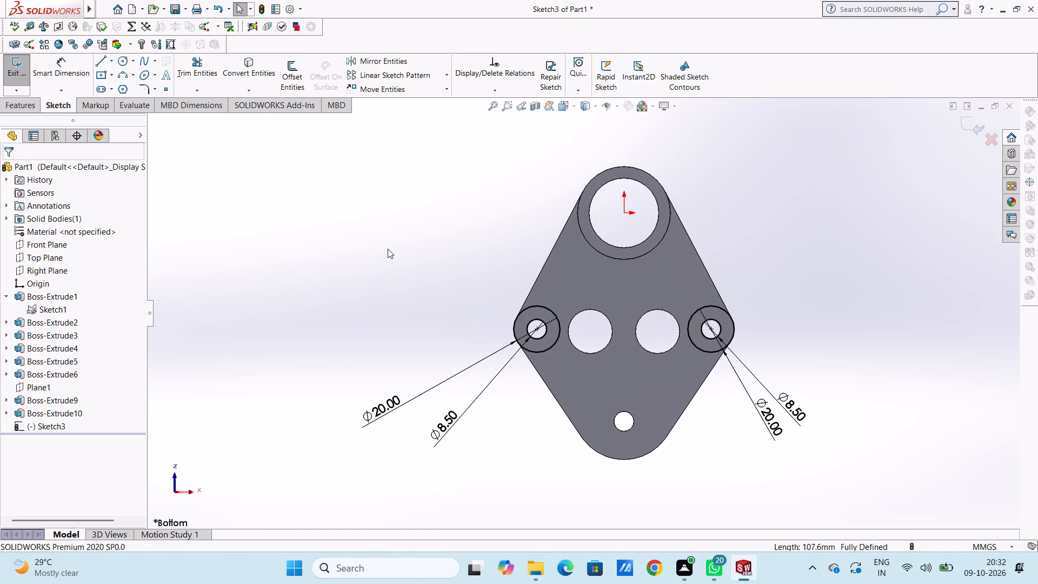
scroll(388, 249, "up", 4)
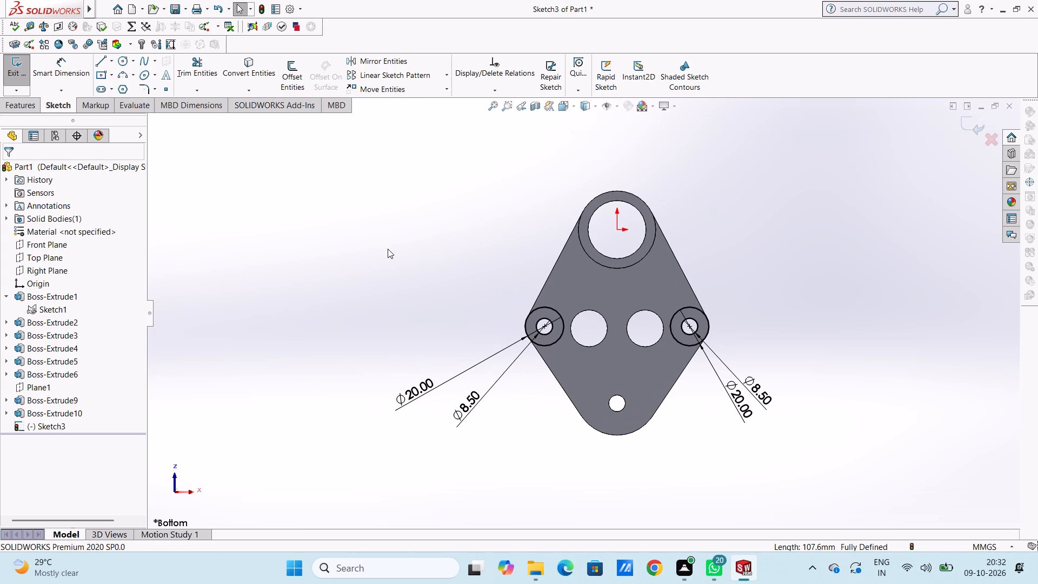
scroll(388, 249, "up", 2)
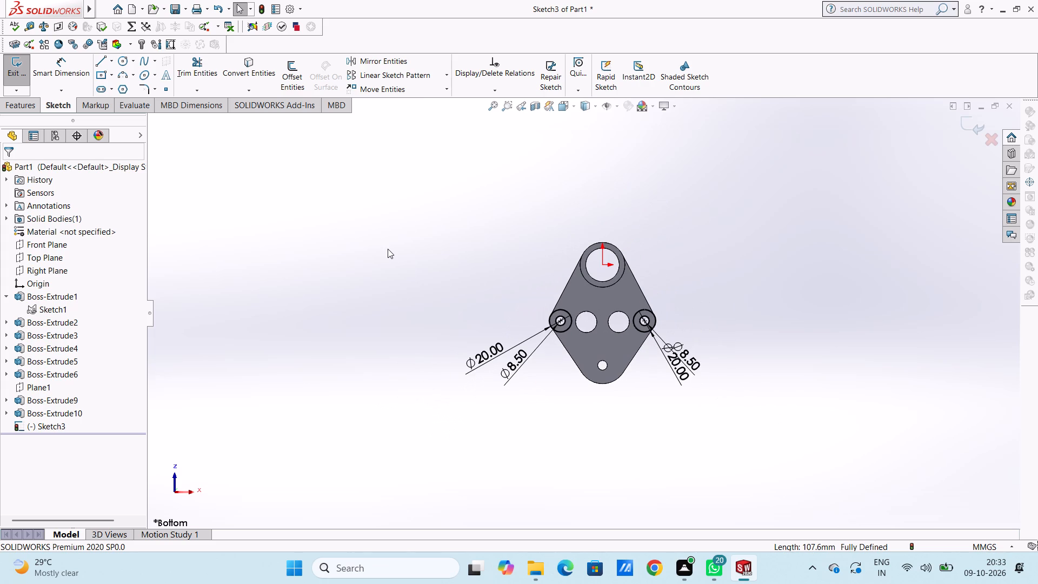
scroll(603, 380, "down", 4)
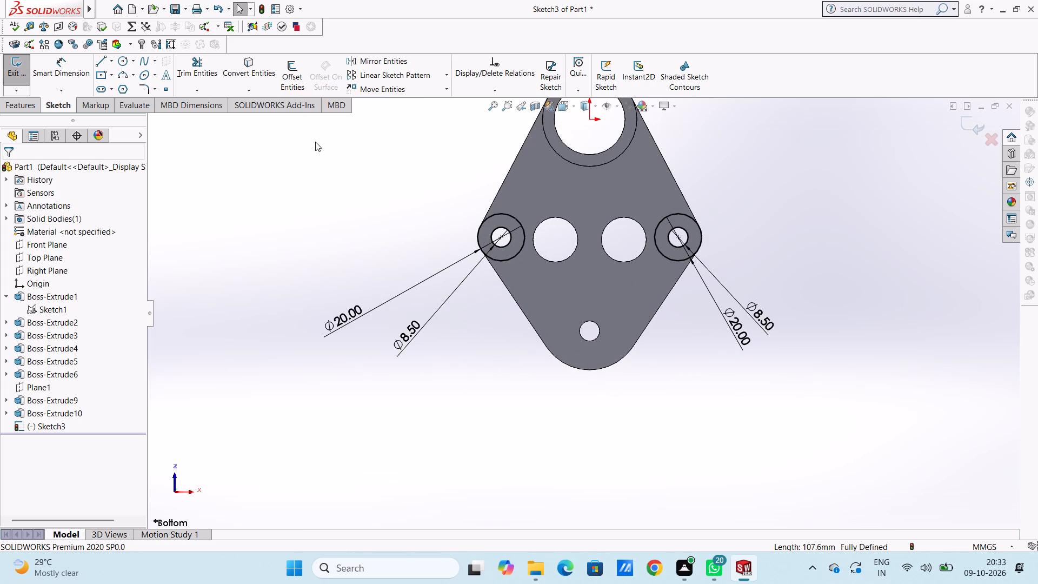
left_click(97, 61)
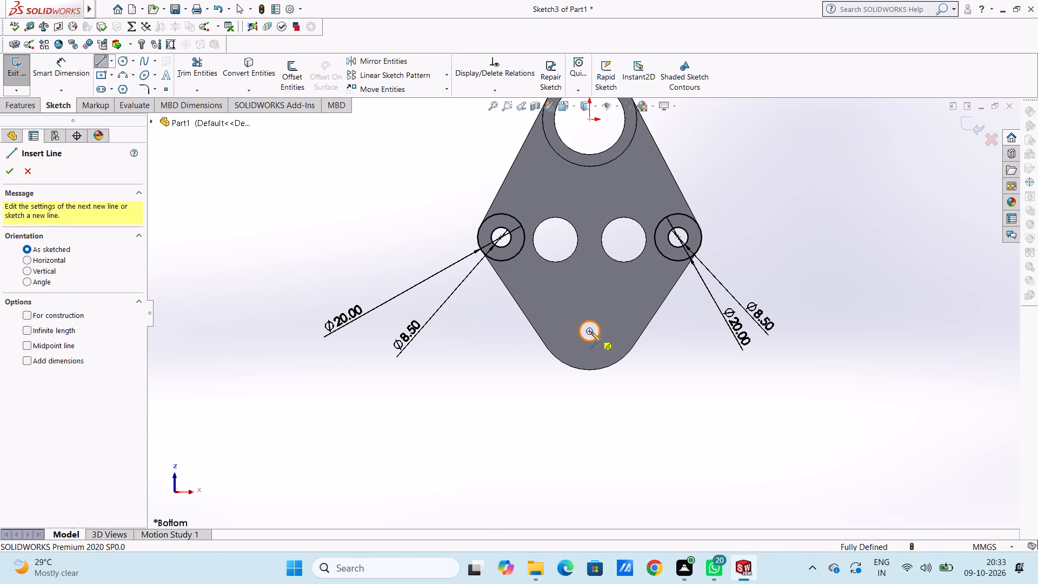
left_click(590, 331)
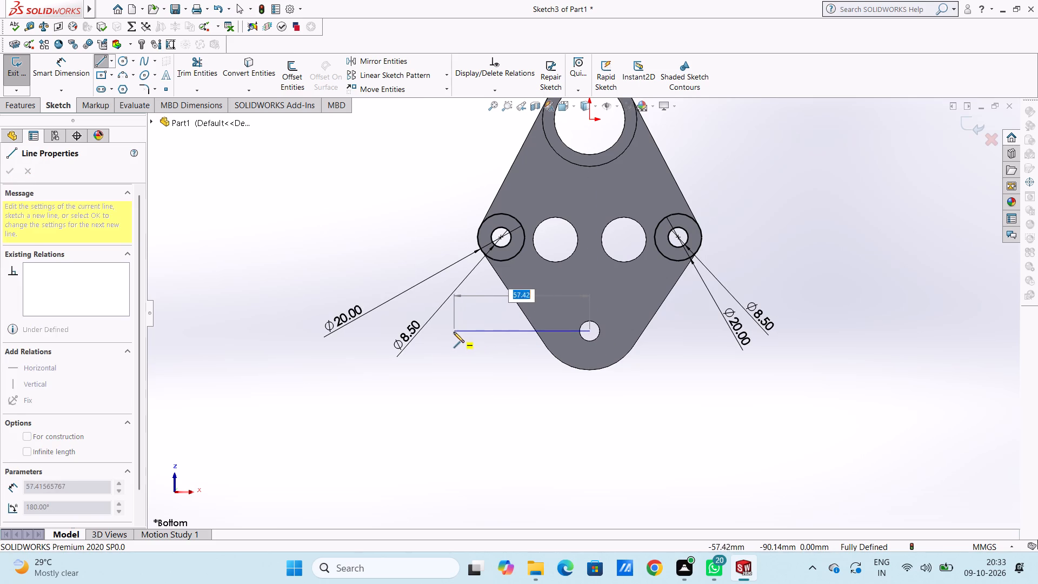
left_click(448, 332)
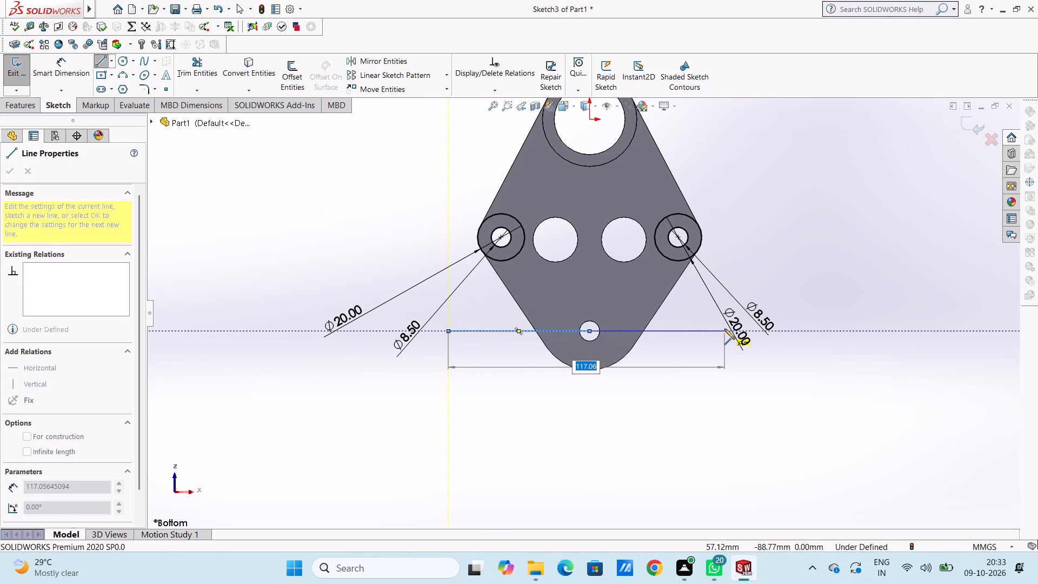
left_click(724, 329)
right_click(722, 386)
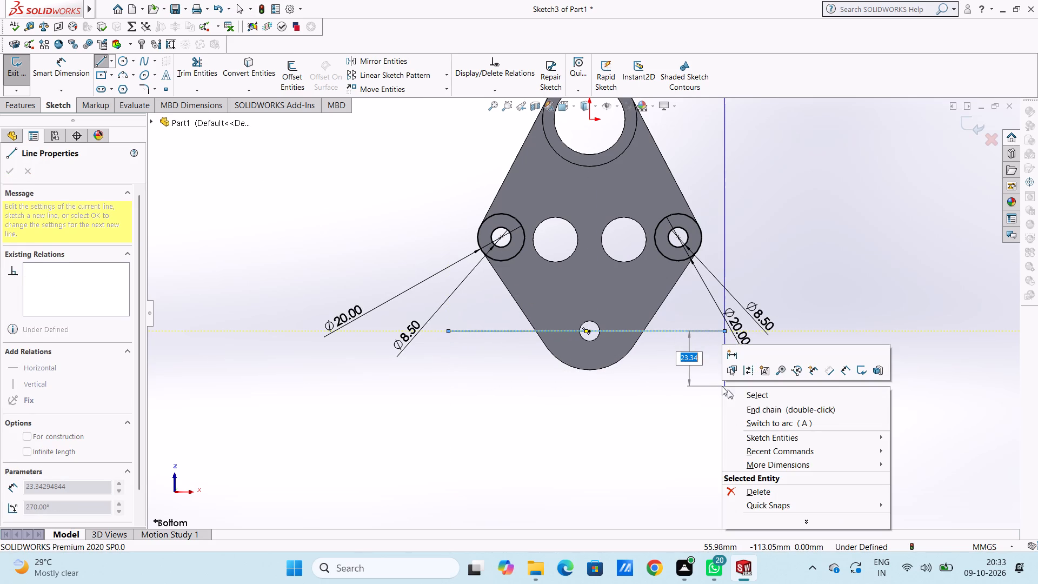
left_click(742, 393)
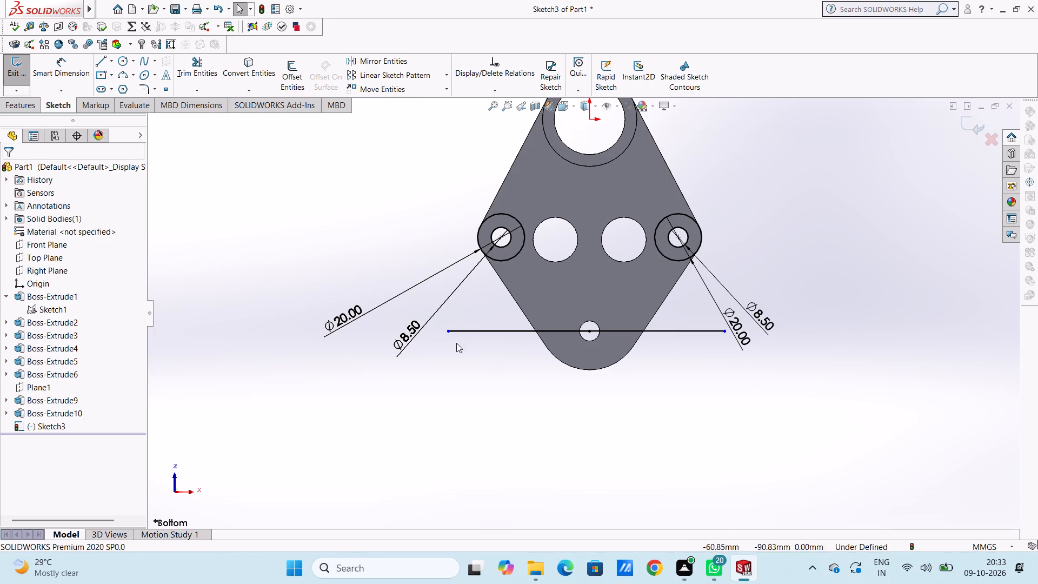
Delete the shorter overlapping segment, about 60 mm long, from the horizontal line through the small bottom hole.
left_click(483, 332)
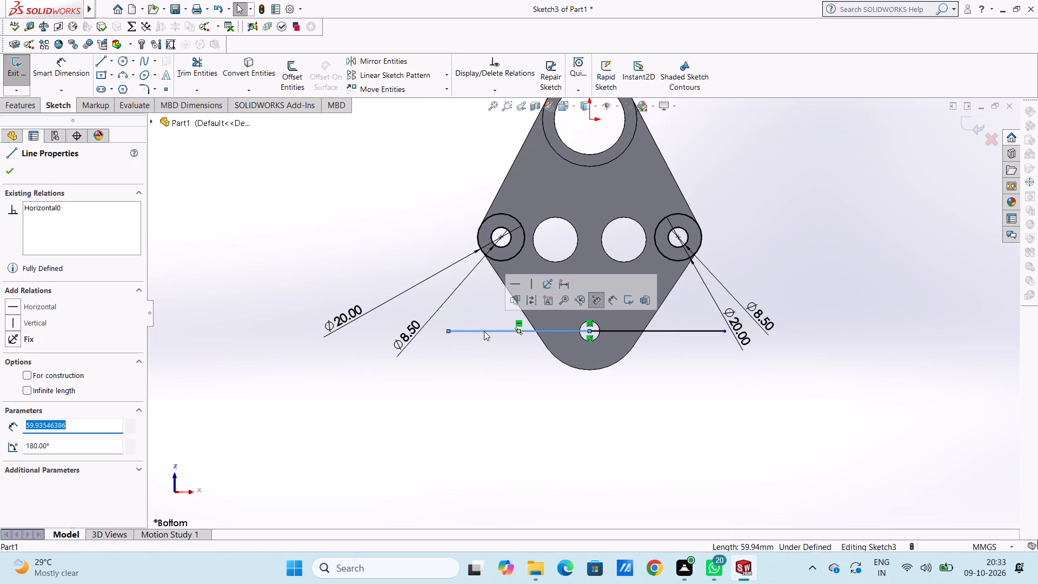
key("Delete")
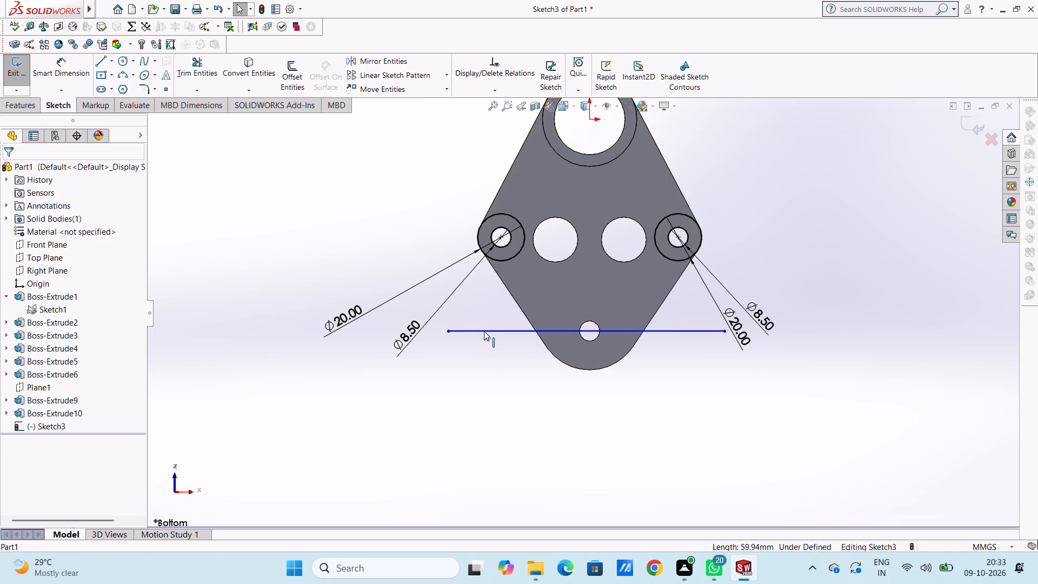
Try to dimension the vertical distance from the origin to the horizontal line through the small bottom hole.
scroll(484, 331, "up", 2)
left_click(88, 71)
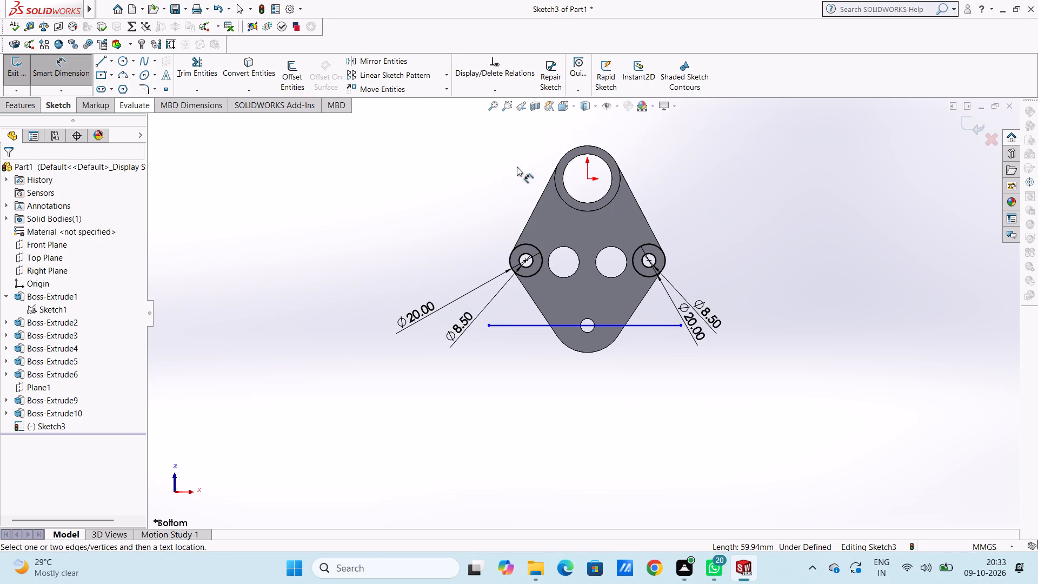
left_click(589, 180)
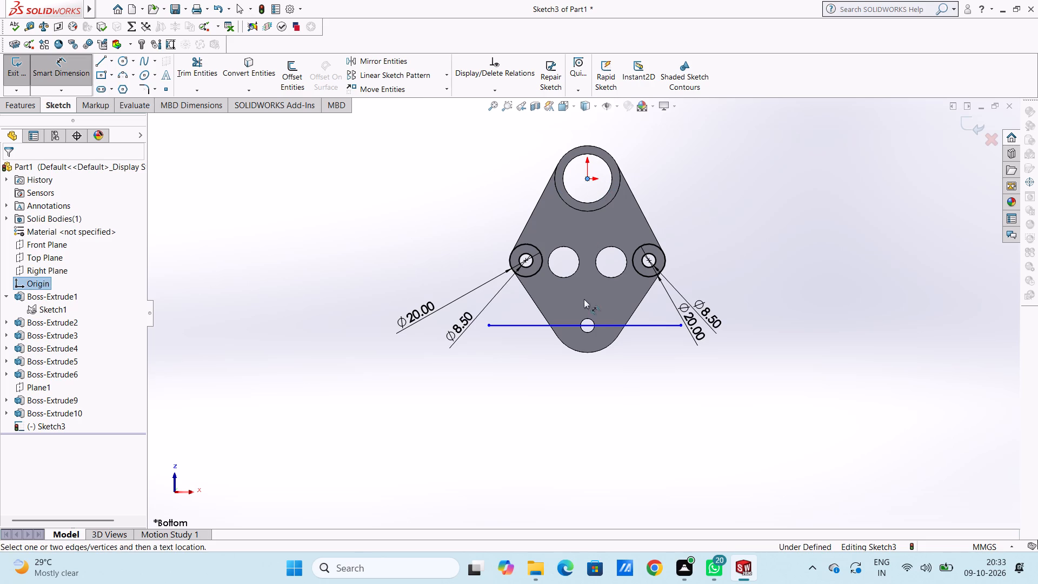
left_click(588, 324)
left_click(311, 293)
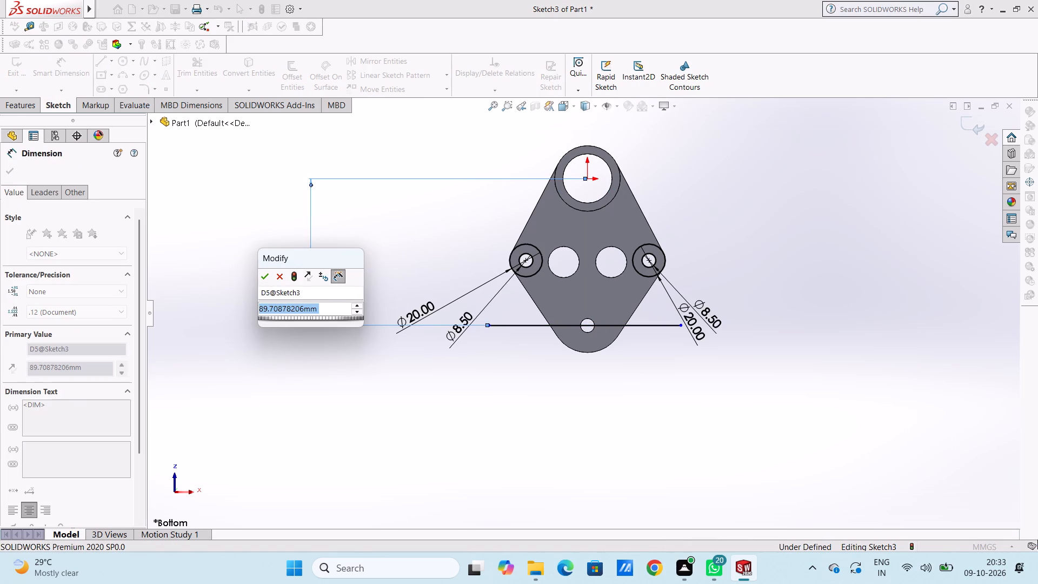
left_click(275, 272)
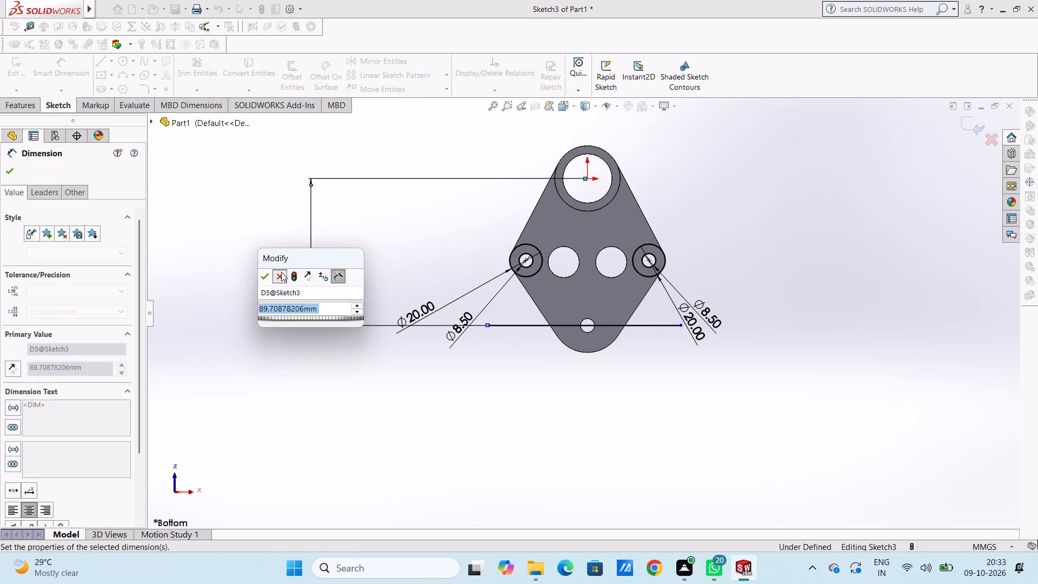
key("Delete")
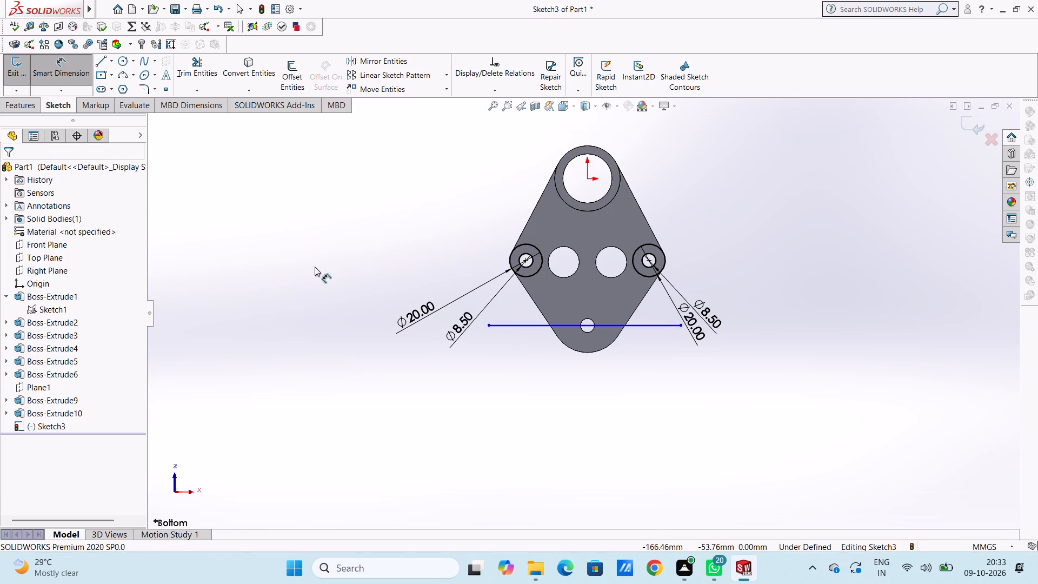
Sketch a vertical line about 4.25 mm long from the small bottom hole's lower edge point to its centre.
scroll(582, 336, "down", 6)
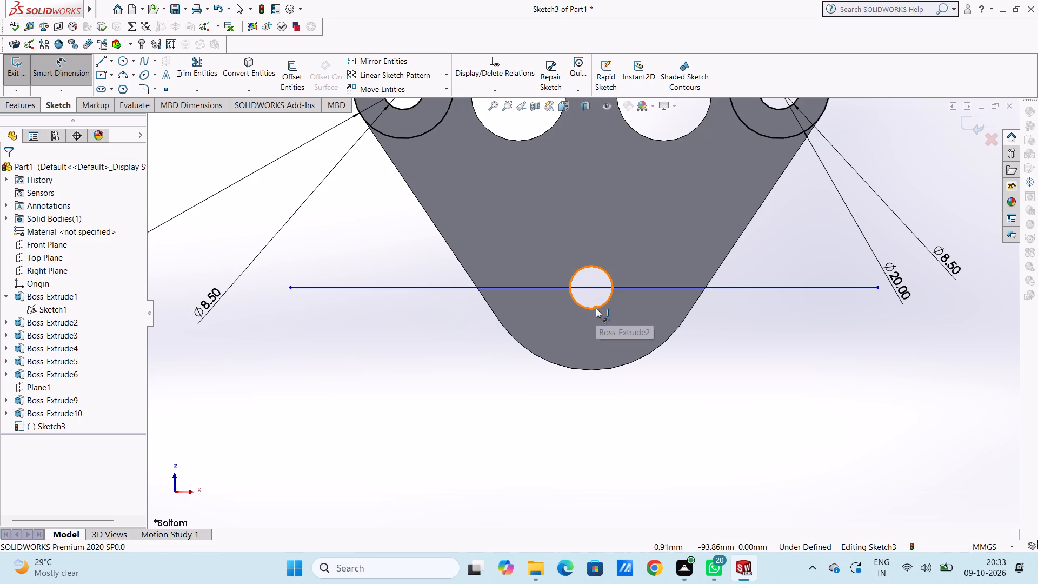
scroll(276, 247, "up", 4)
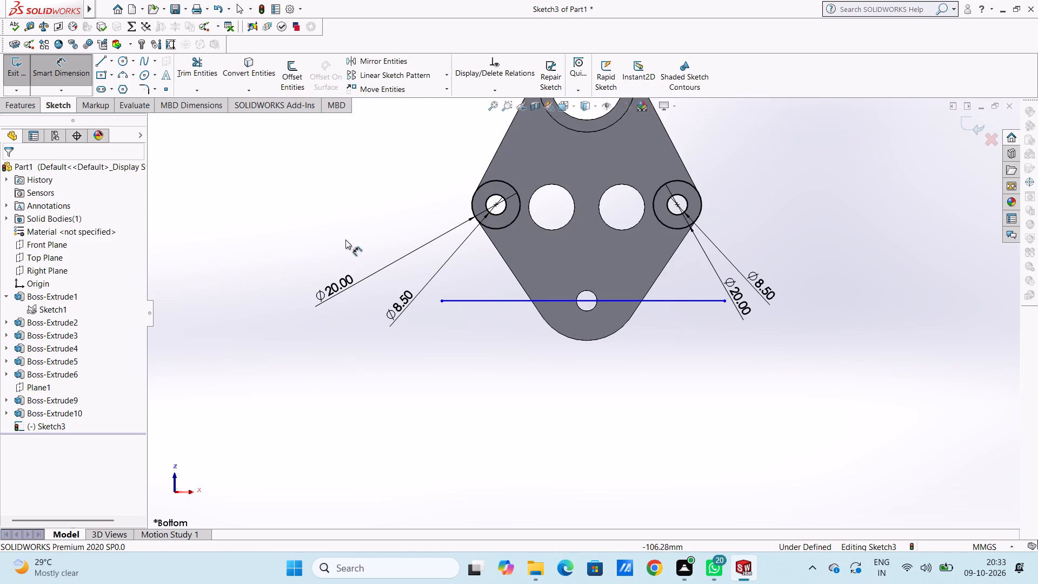
left_click(105, 63)
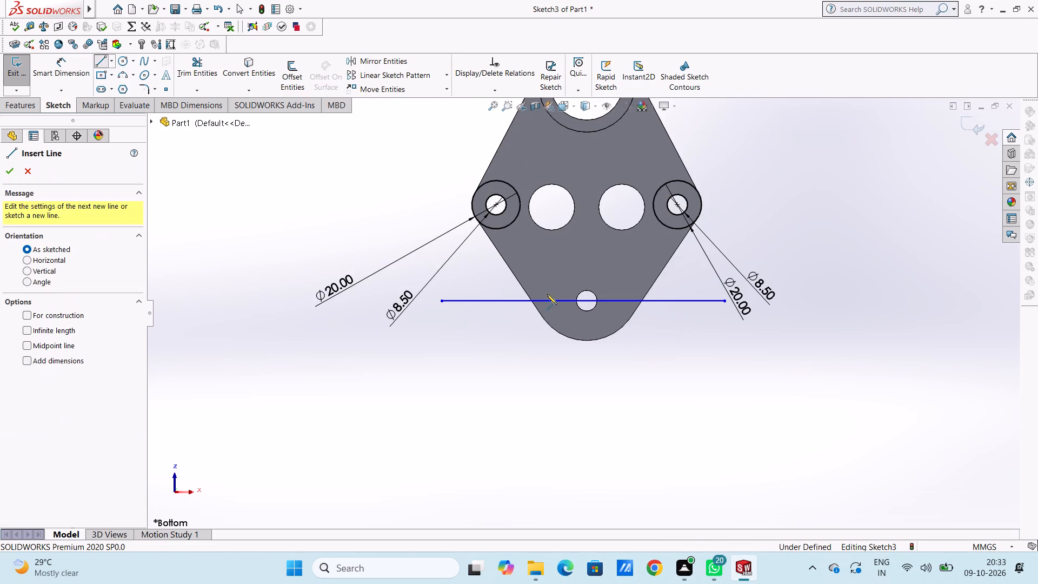
scroll(596, 330, "down", 5)
left_click(568, 276)
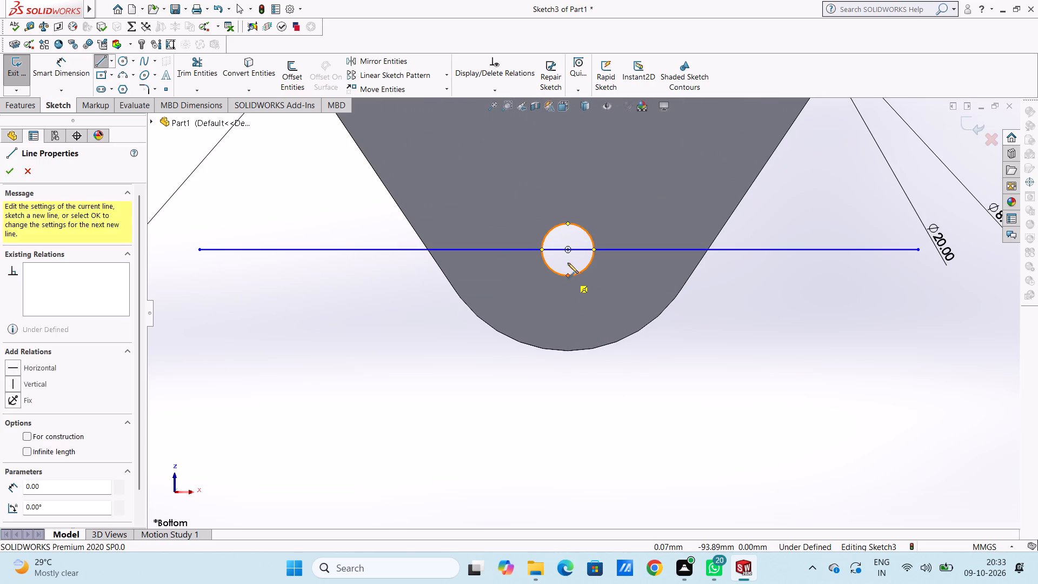
left_click(567, 248)
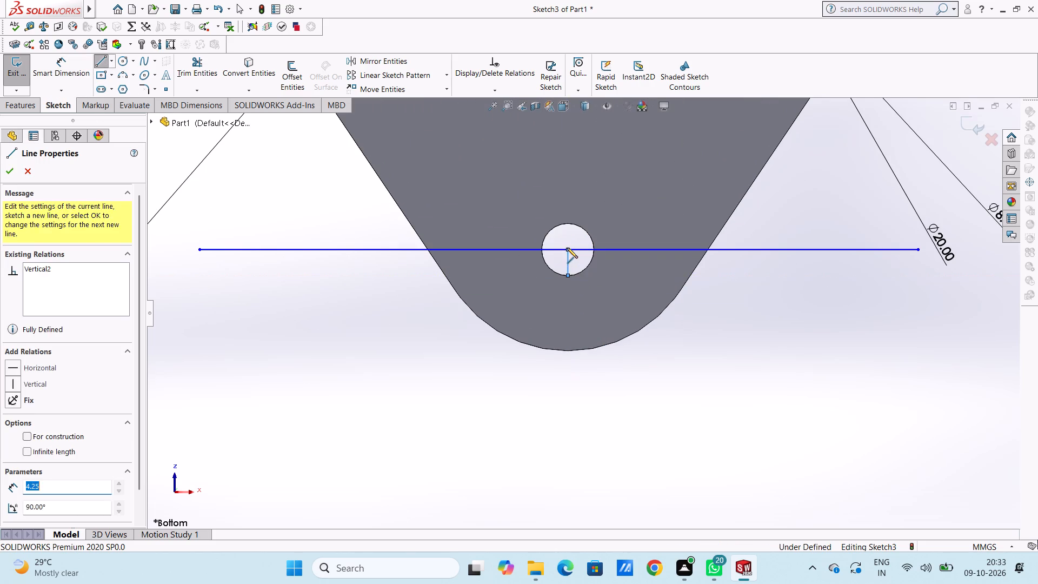
key("Escape")
key("Escape")
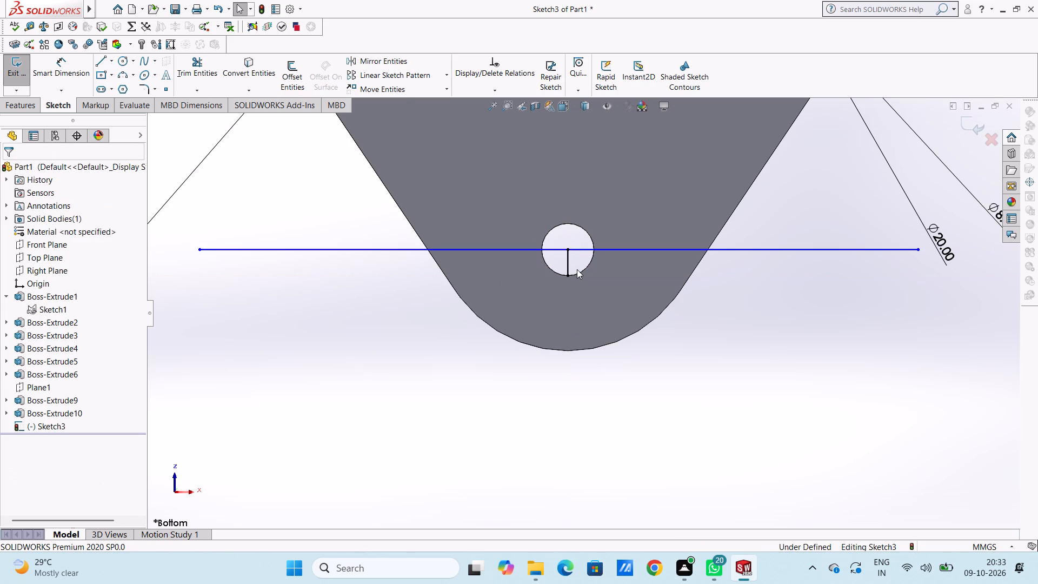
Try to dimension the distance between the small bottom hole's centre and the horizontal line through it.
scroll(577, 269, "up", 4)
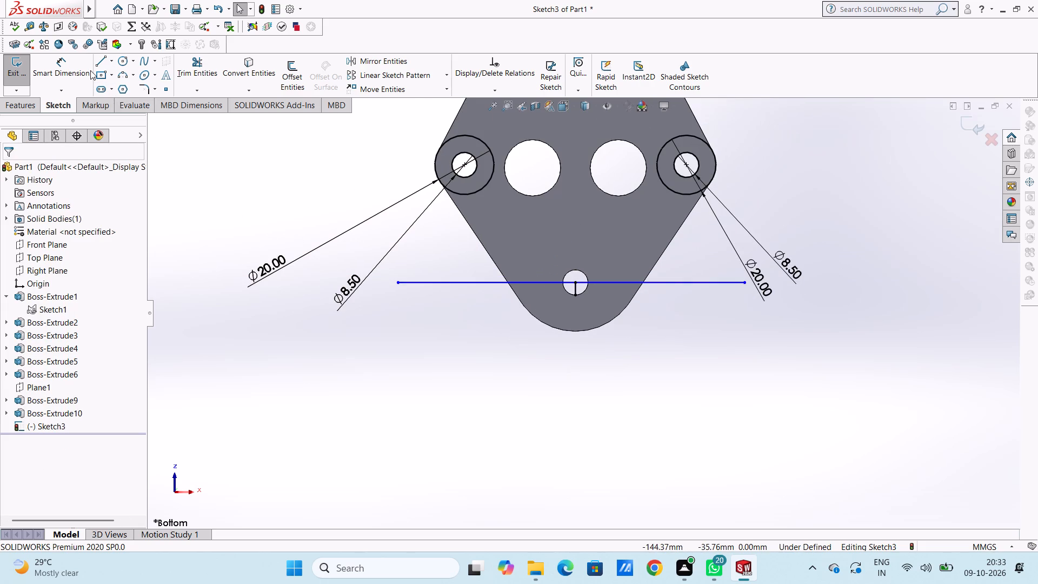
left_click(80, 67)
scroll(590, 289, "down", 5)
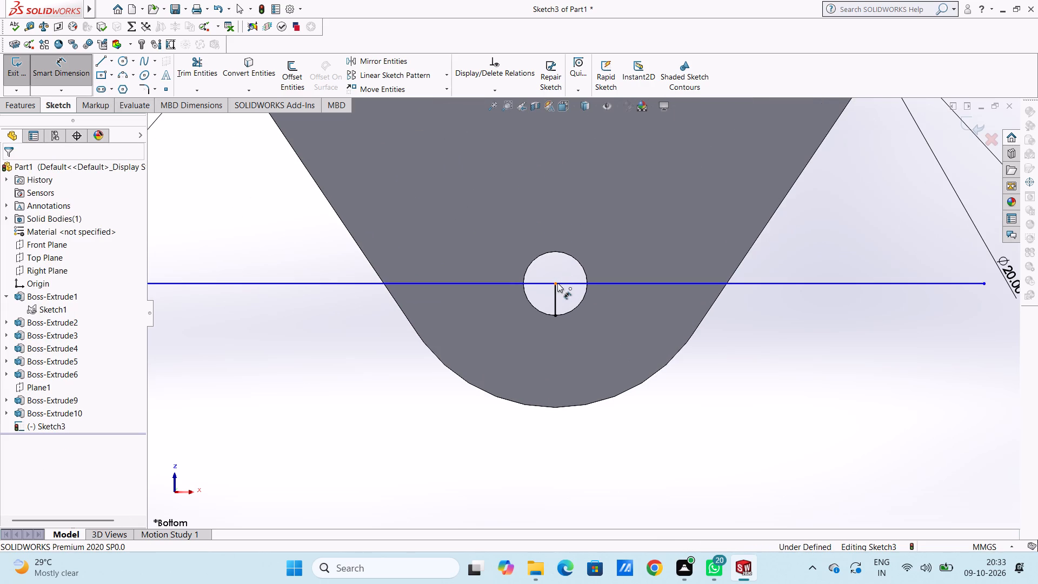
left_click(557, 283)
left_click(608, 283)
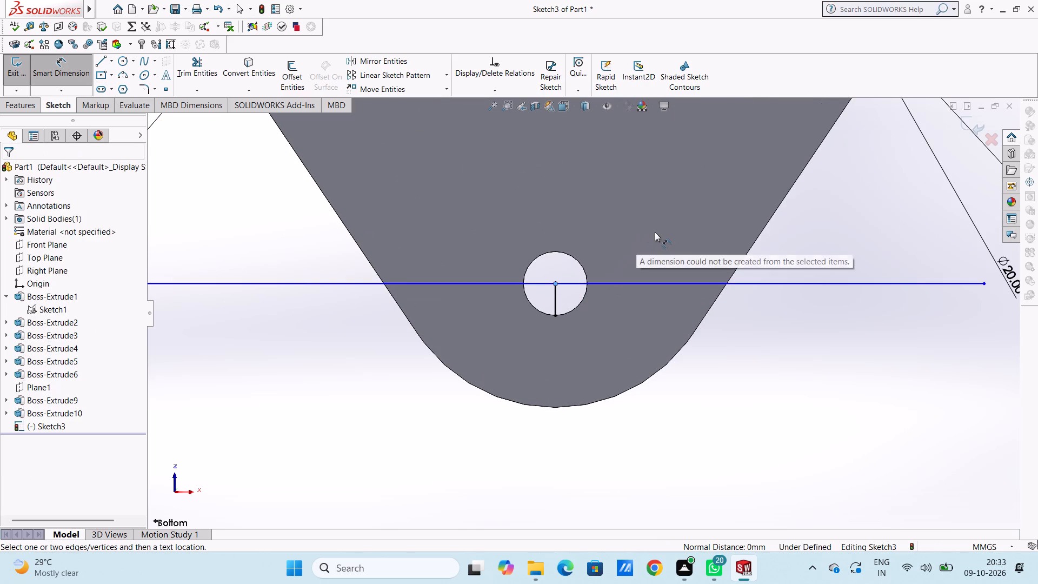
Delete the horizontal line about 117 mm long through the small bottom hole.
scroll(662, 232, "up", 4)
left_click(626, 297)
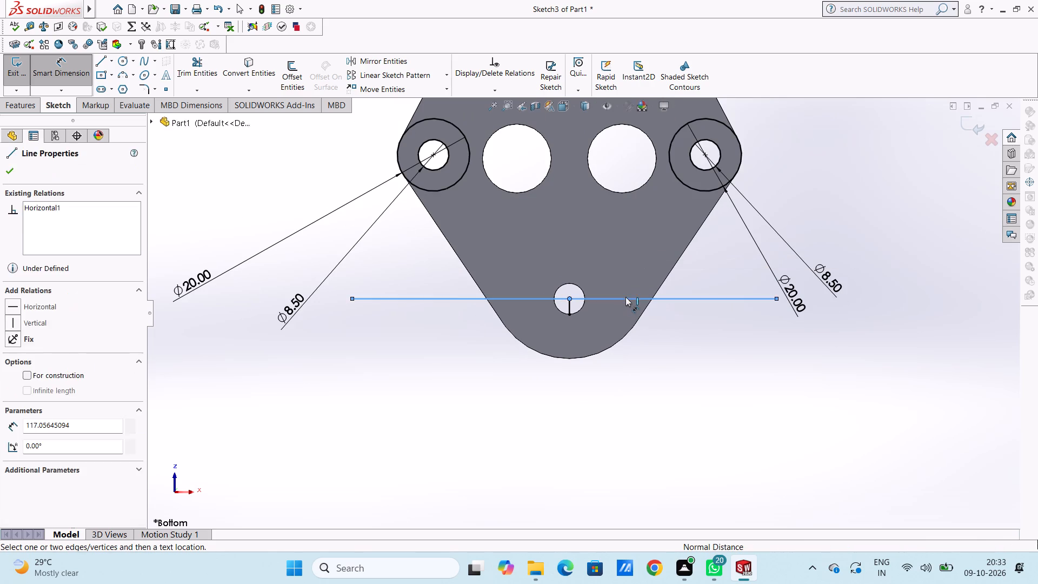
key("Delete")
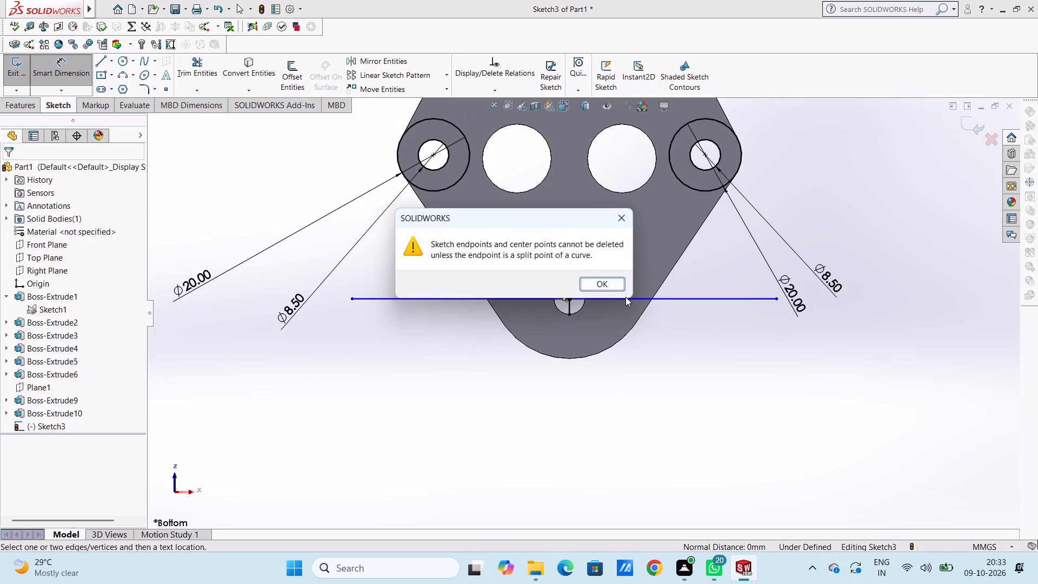
left_click(600, 286)
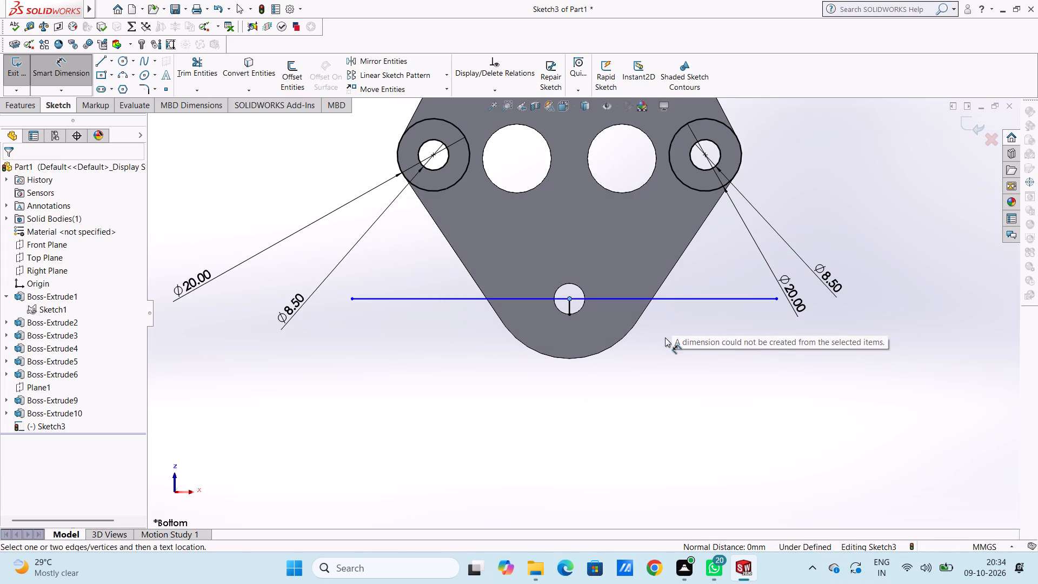
key("Escape")
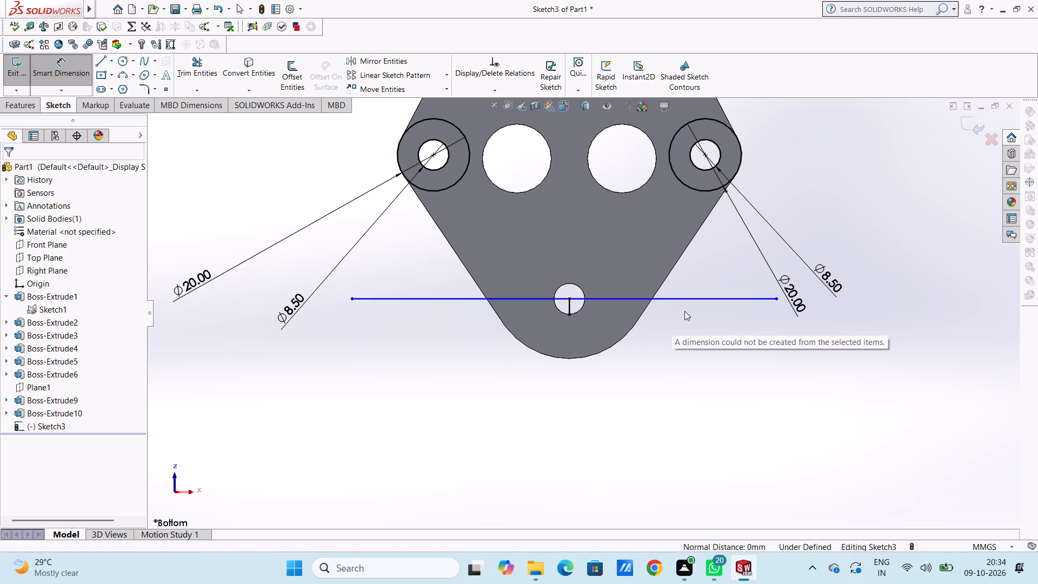
left_click(692, 297)
key("Delete")
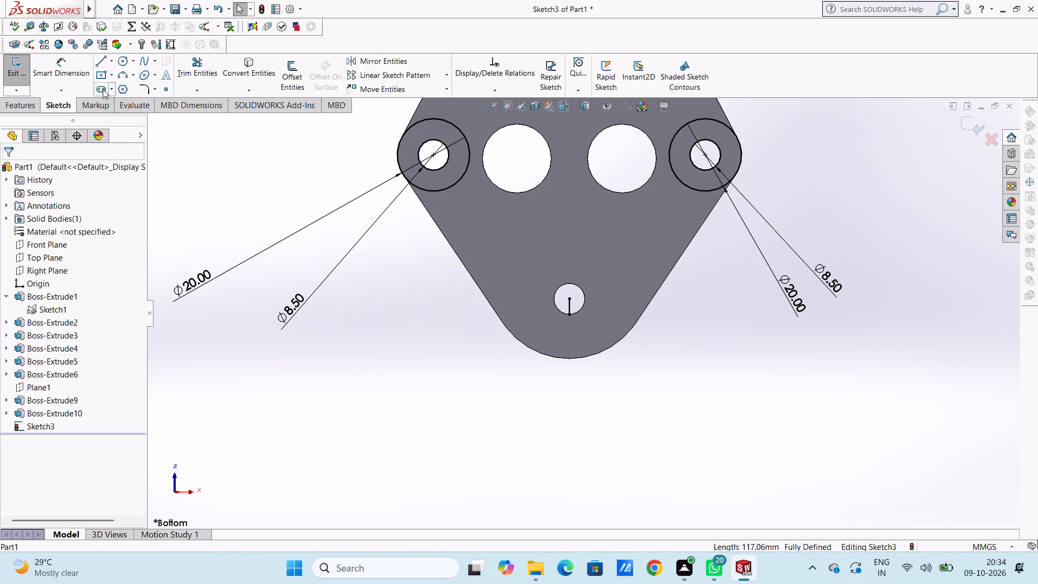
Sketch a horizontal line about 99 mm long between the small bottom hole and the two middle holes, removing its overlapping segment about 54 mm long.
left_click(107, 62)
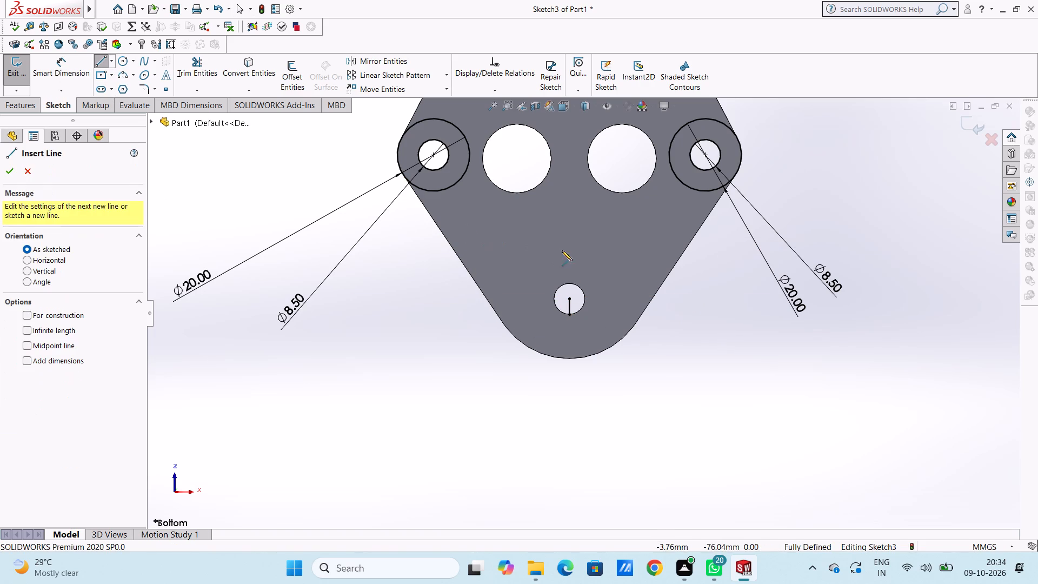
left_click(570, 258)
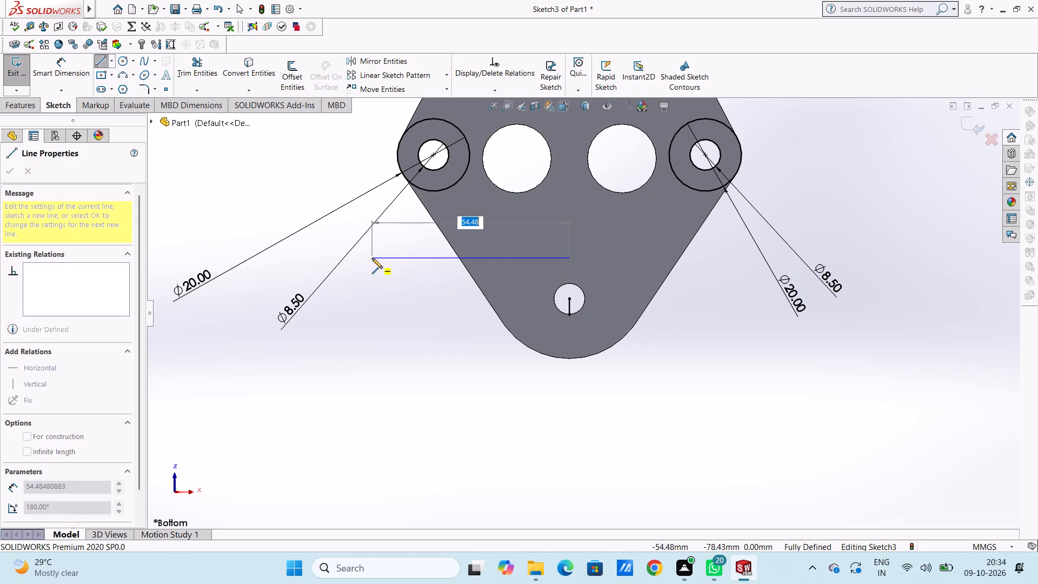
left_click(372, 258)
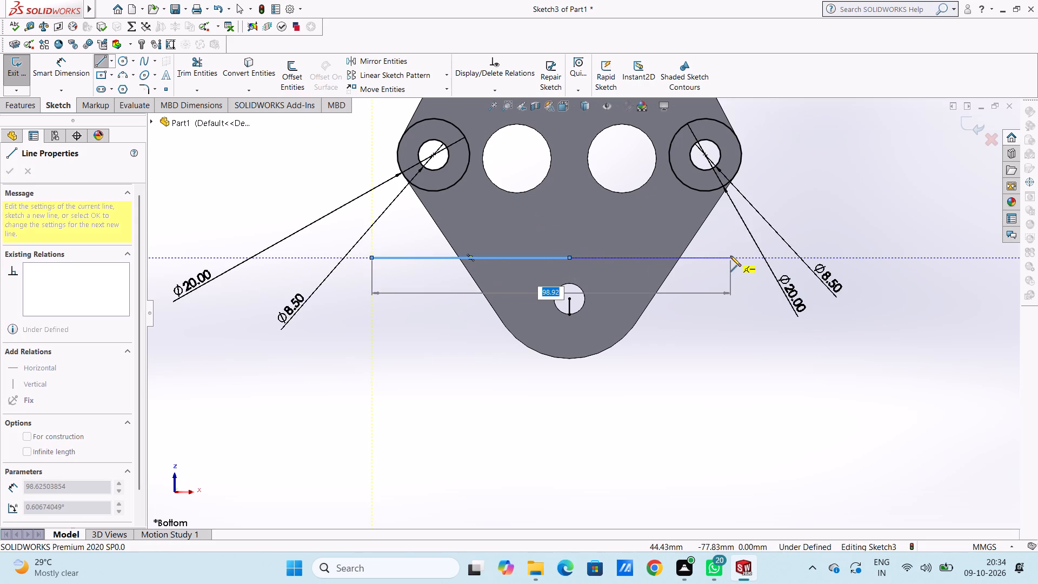
left_click(731, 256)
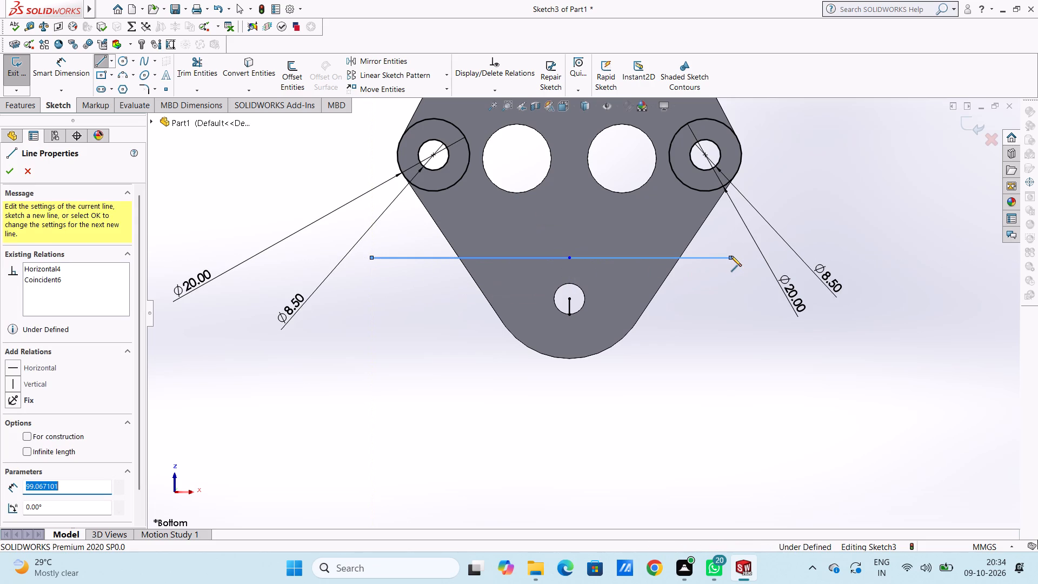
key("Escape")
key("Escape")
left_click(555, 260)
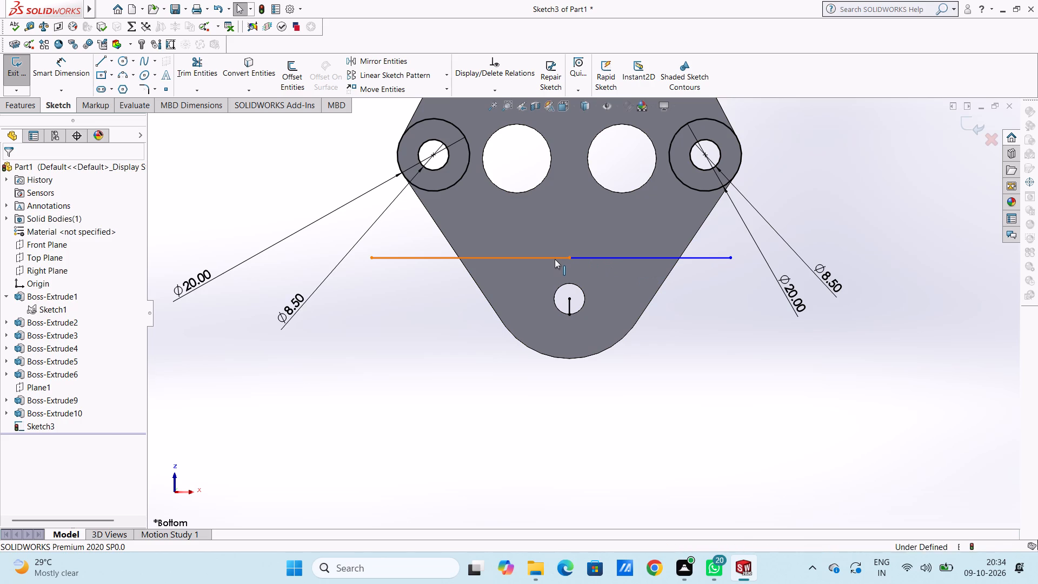
key("Delete")
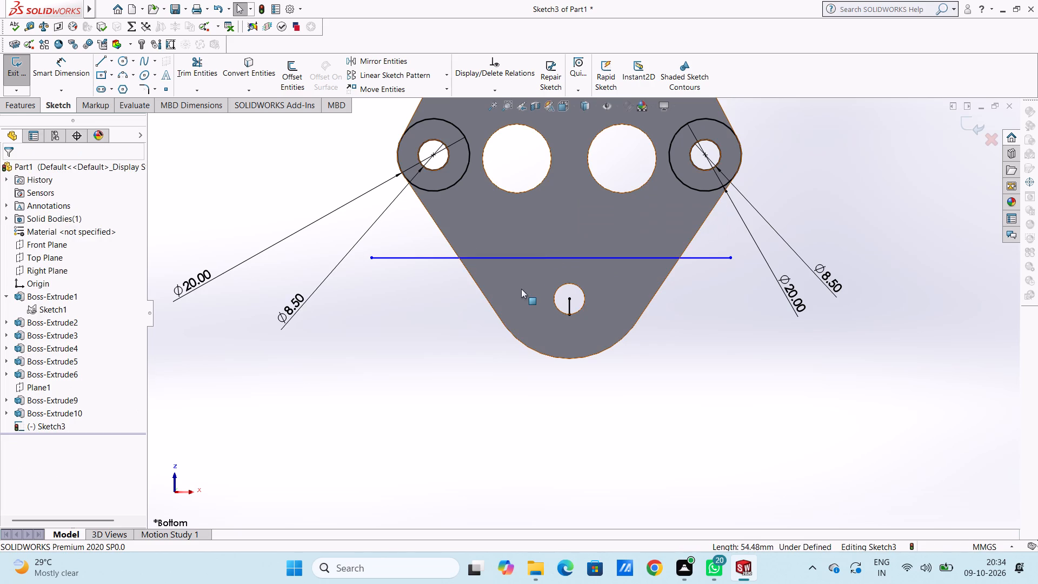
Dimension the horizontal line 13.5 mm from the small bottom hole's centre.
left_click(62, 72)
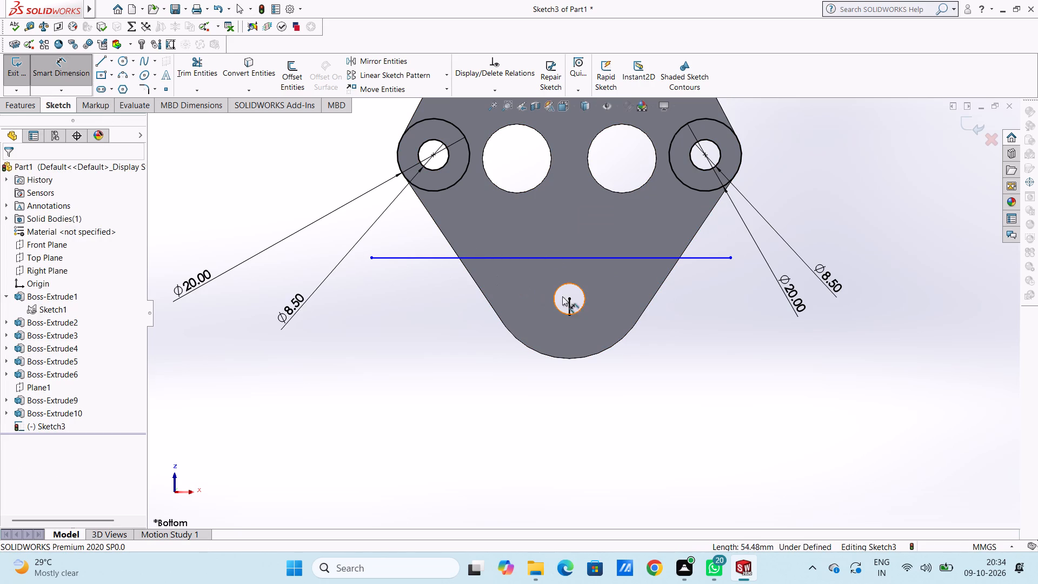
left_click(569, 299)
left_click(597, 256)
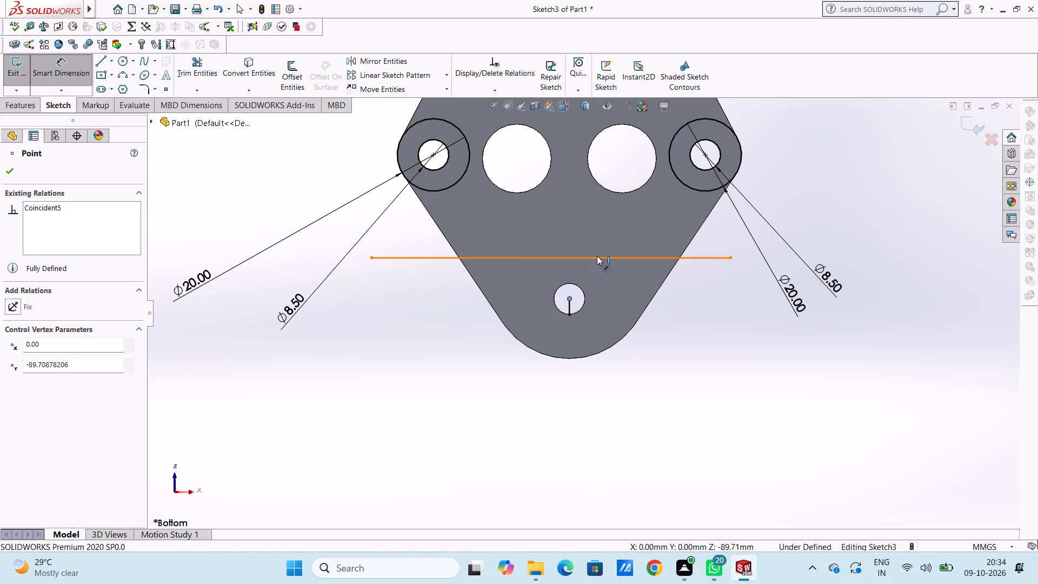
scroll(280, 255, "up", 3)
left_click(227, 263)
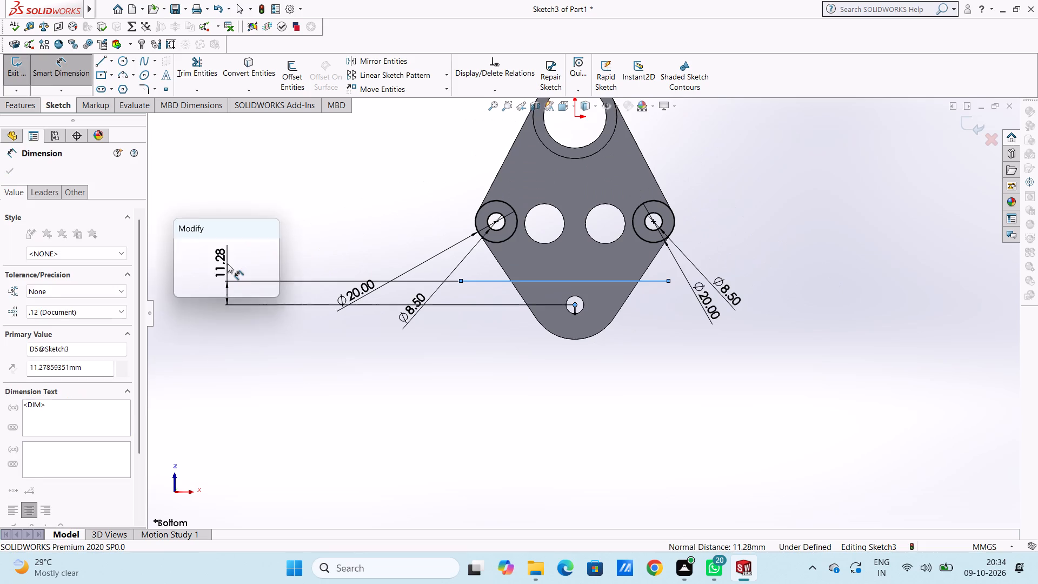
type("13.5")
key("Return")
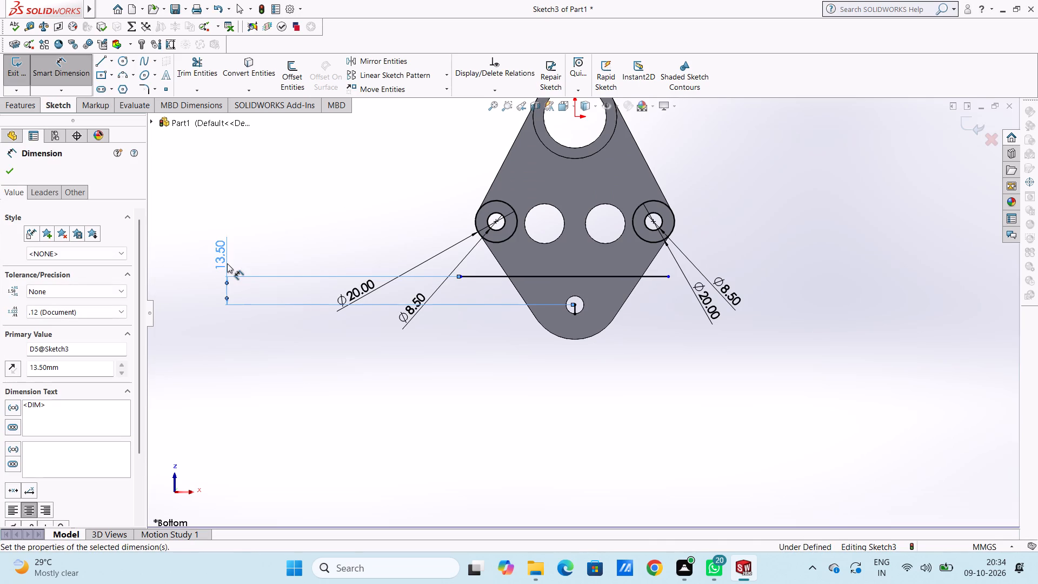
left_click(309, 241)
Sketch a circle of 4.25 mm radius on the edge of the small bottom hole, centred on that hole.
scroll(628, 293, "down", 2)
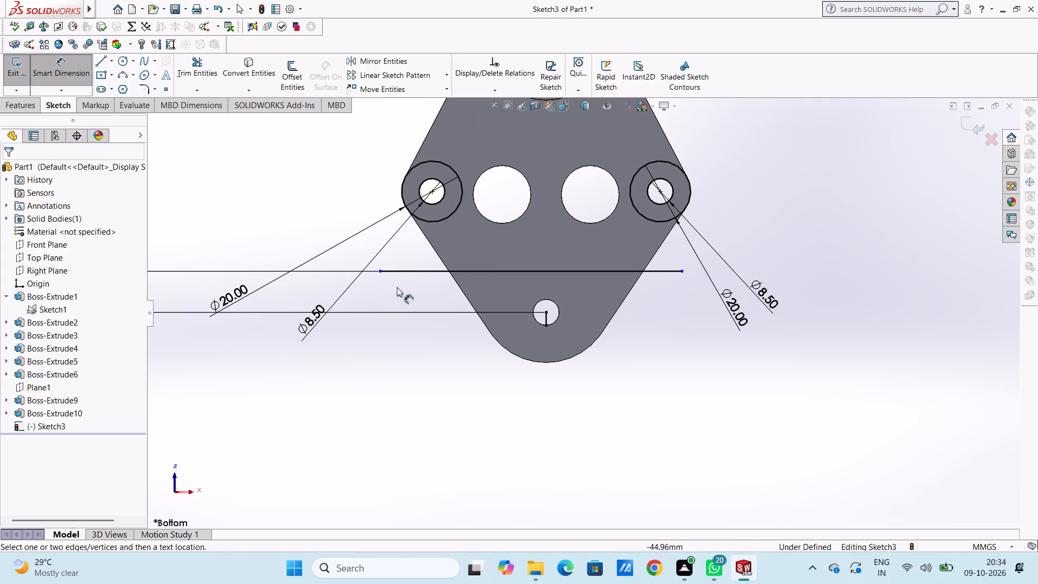
left_click(123, 58)
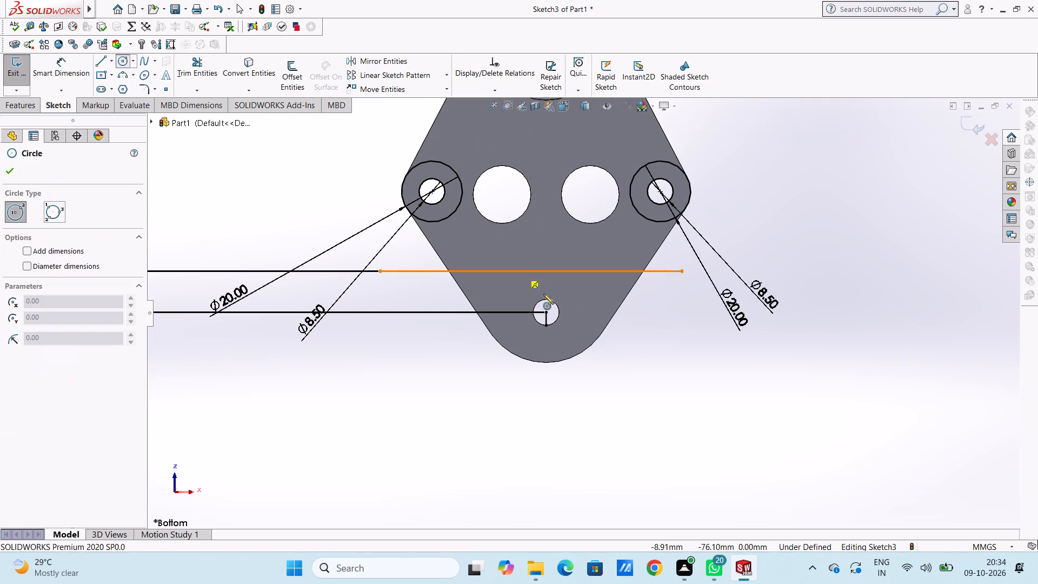
left_click(547, 311)
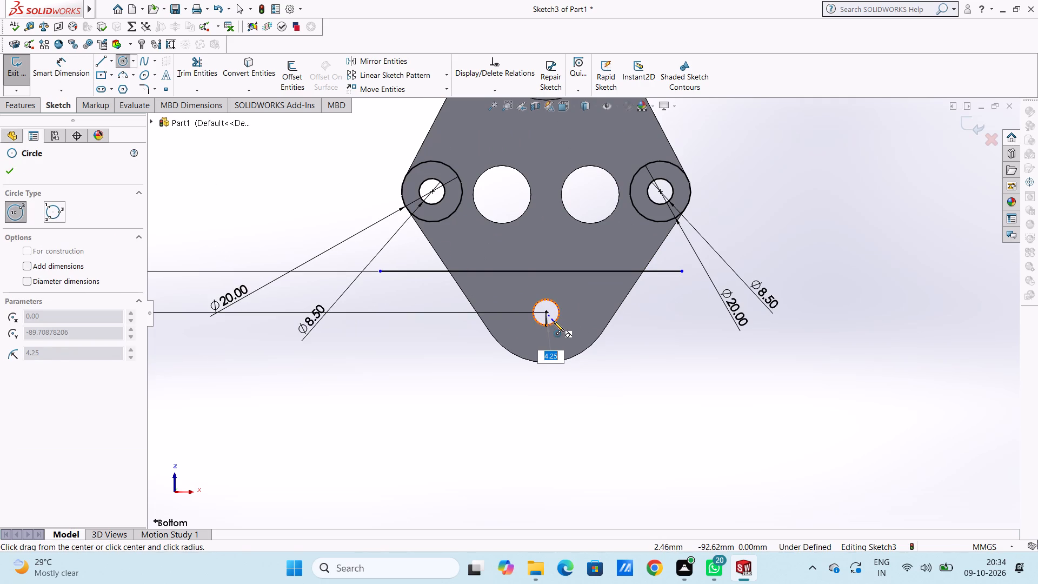
left_click(554, 321)
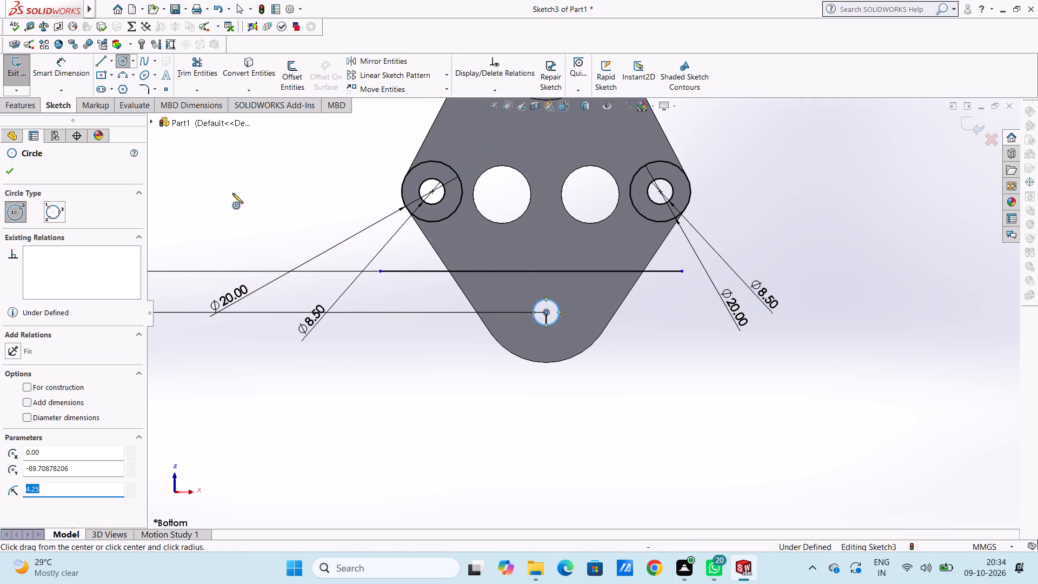
left_click(9, 172)
left_click(258, 196)
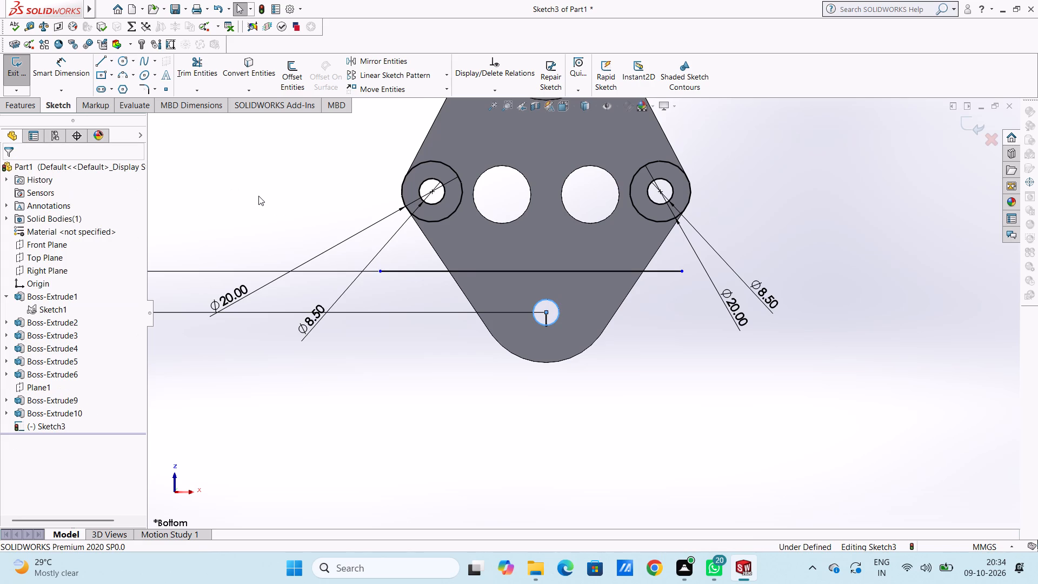
Sketch a three-point arc of about 22 mm radius along the plate's rounded bottom edge, between its two tangent corners.
scroll(258, 196, "up", 2)
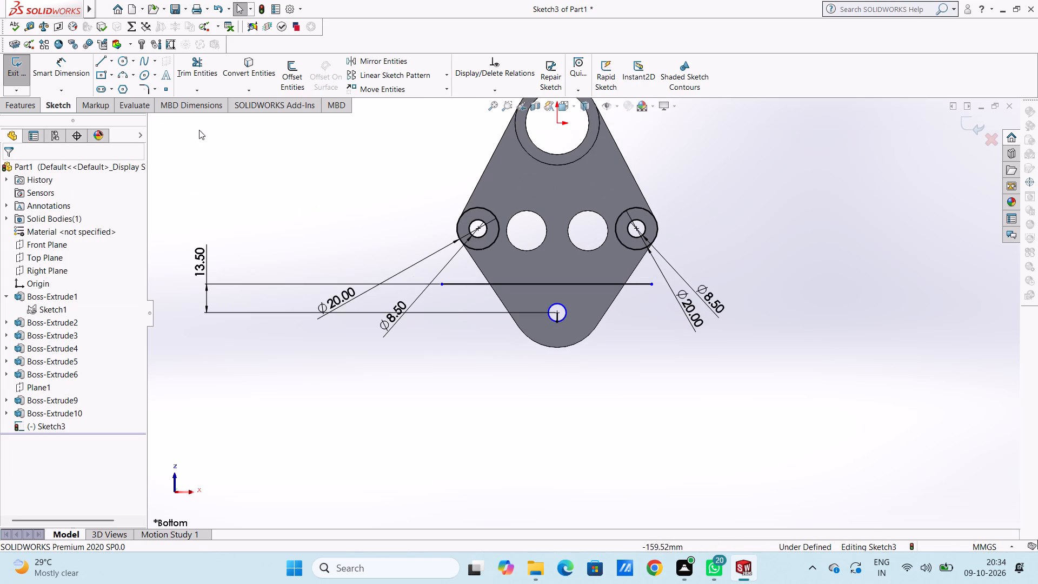
left_click(103, 65)
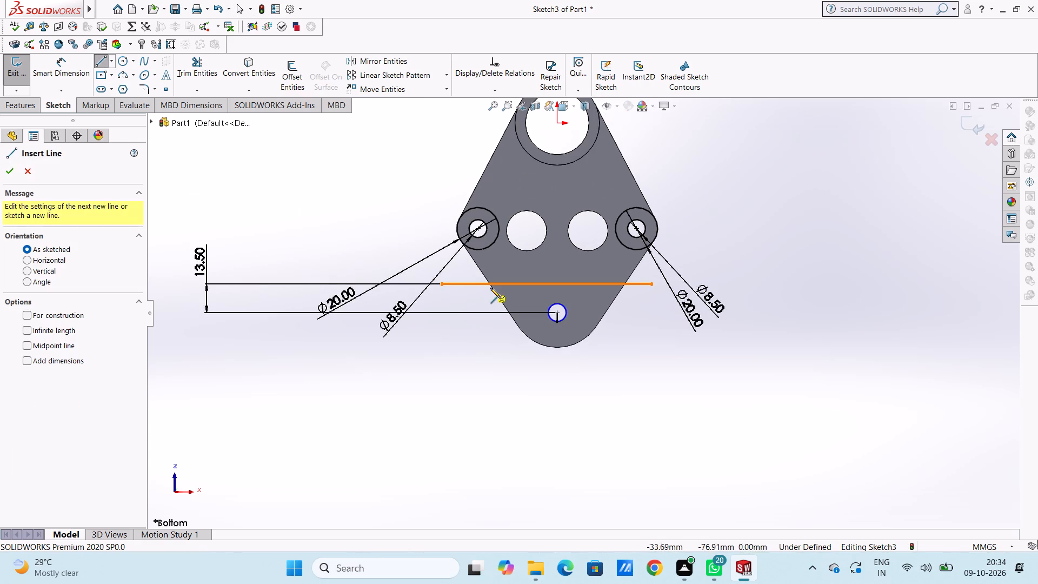
left_click(124, 73)
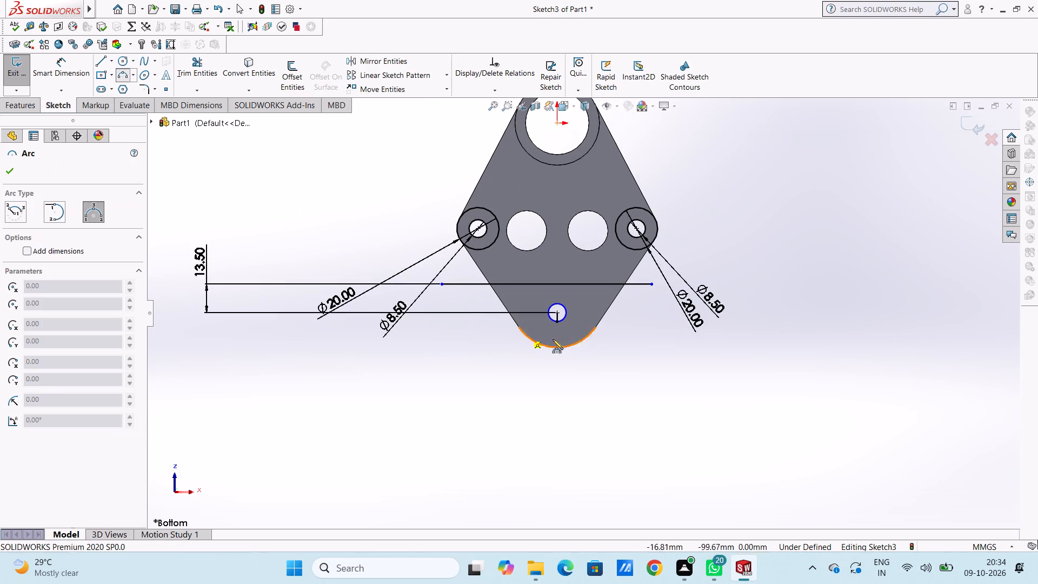
scroll(575, 344, "down", 1)
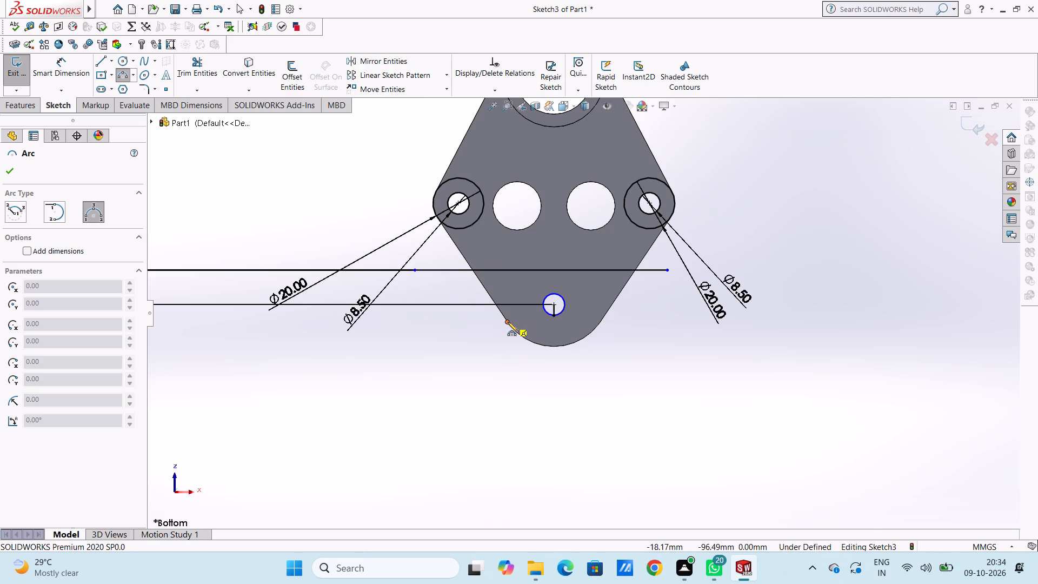
left_click(508, 322)
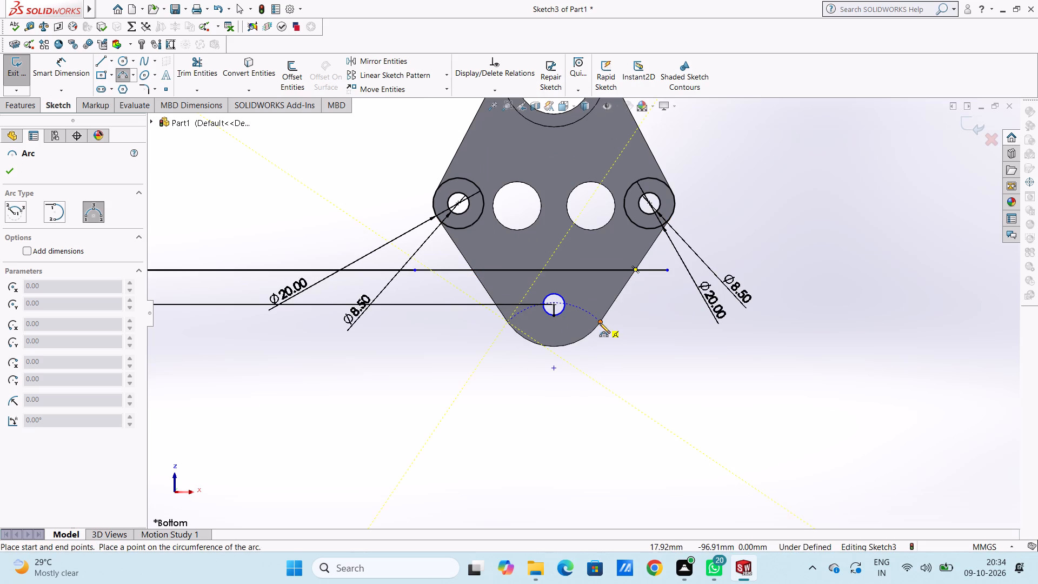
left_click(600, 323)
left_click(575, 345)
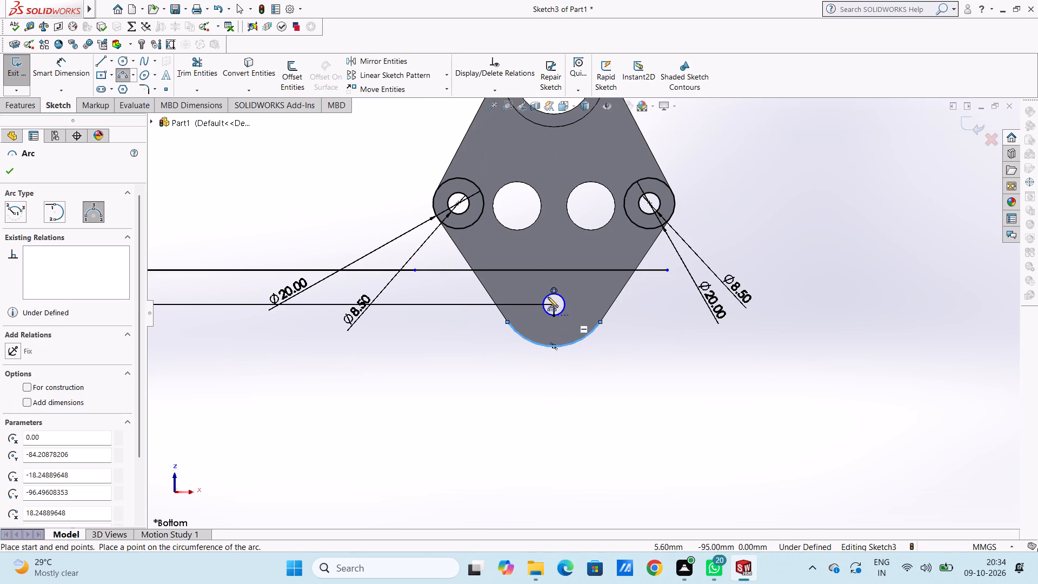
left_click(8, 171)
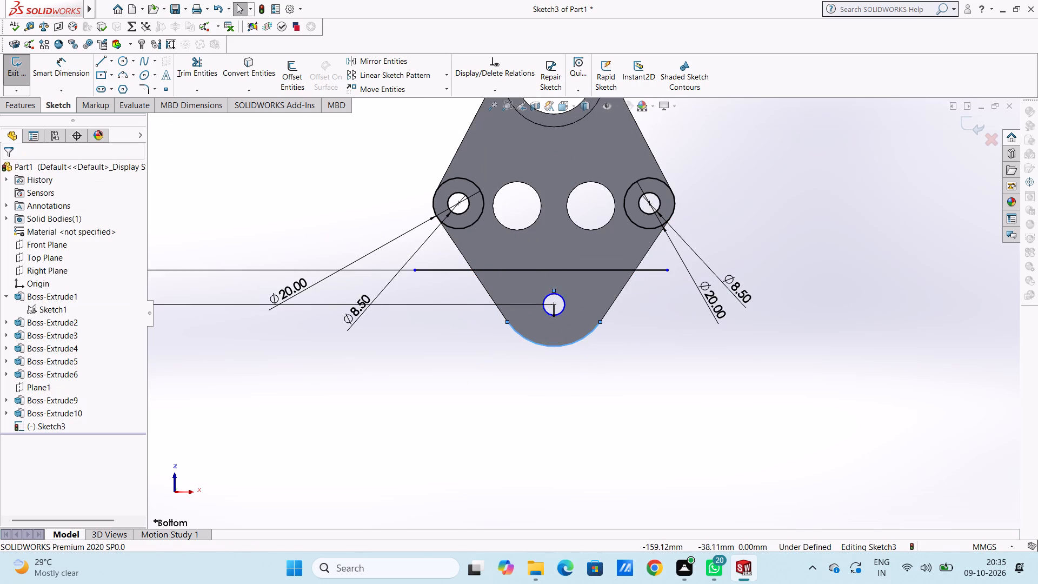
Sketch a line about 49 mm long along the plate's lower-left slanted edge to the arc's end, removing the stray segment about 77 mm long.
left_click(107, 63)
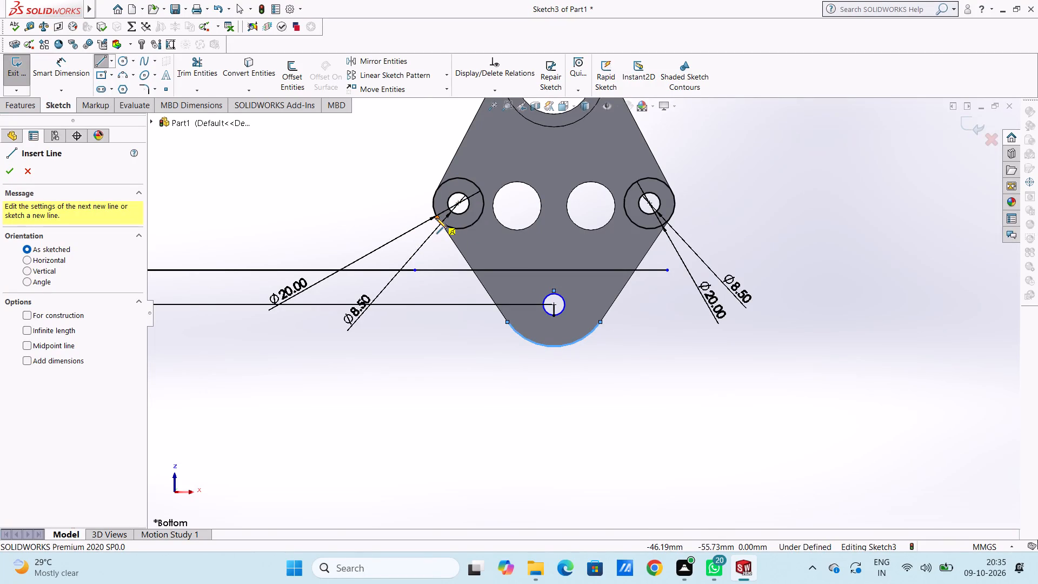
left_click(436, 218)
left_click(510, 323)
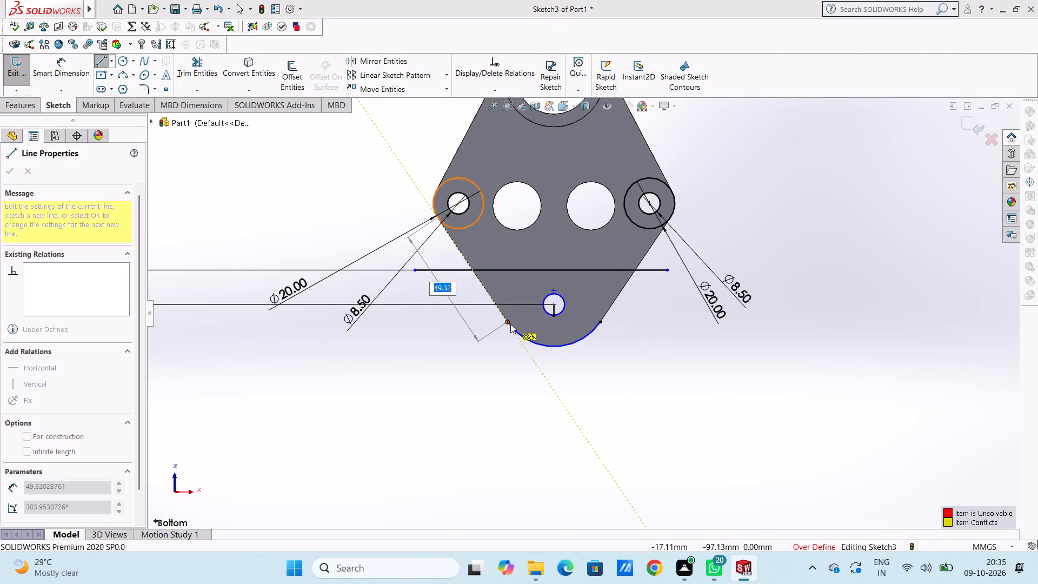
left_click(611, 286)
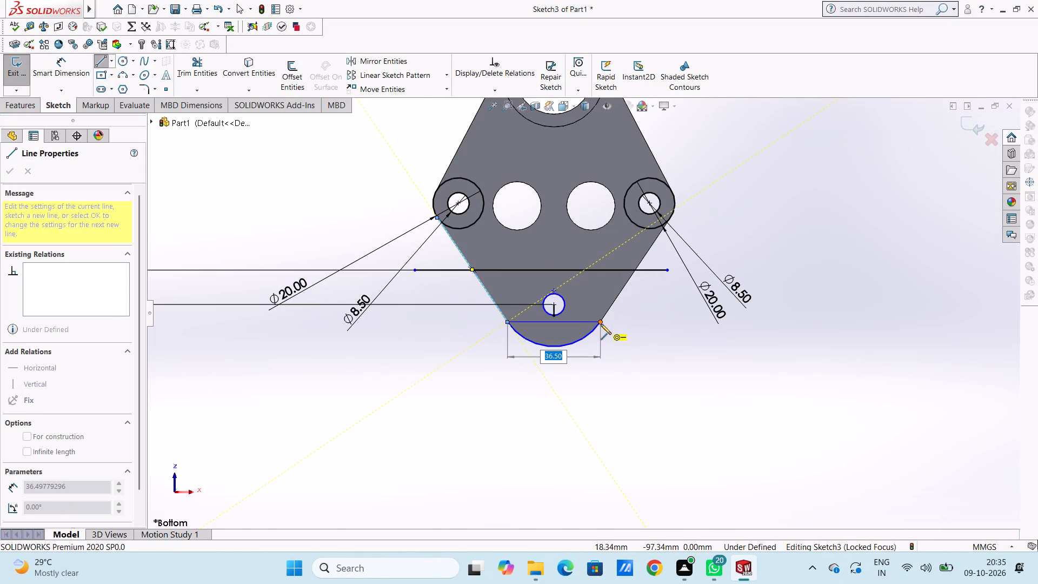
right_click(424, 401)
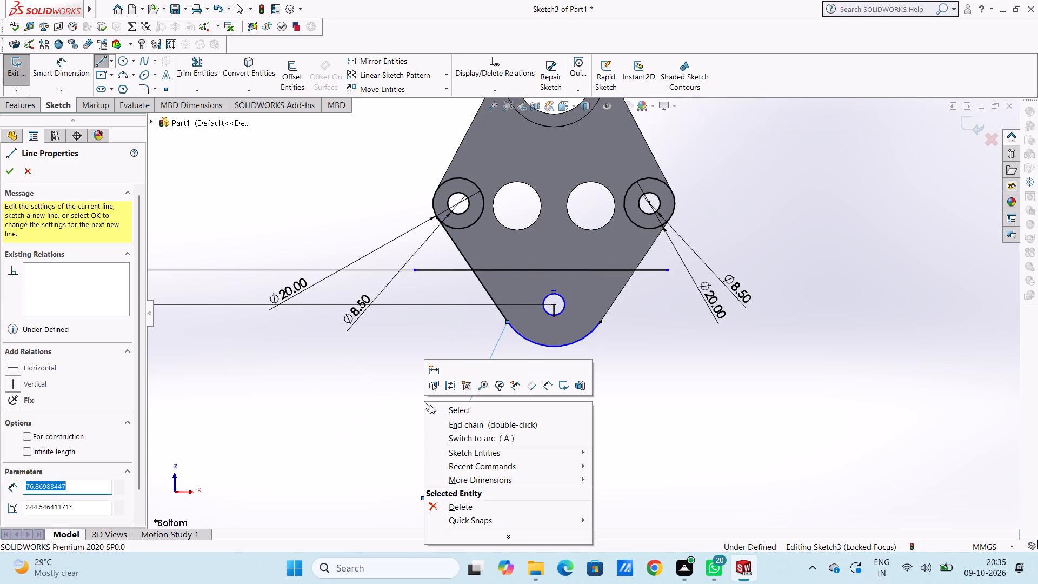
left_click(440, 410)
left_click(457, 393)
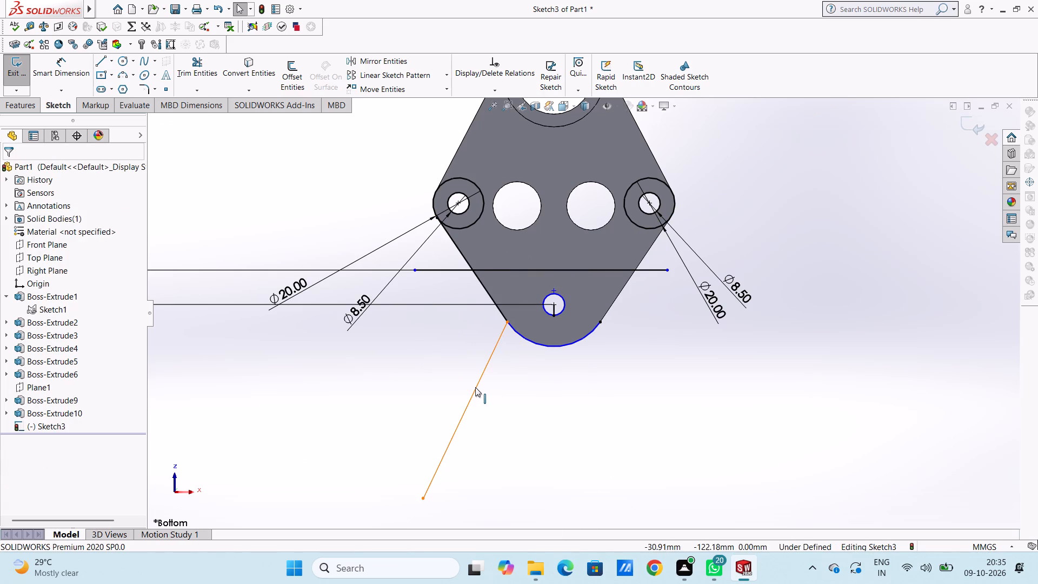
left_click(477, 387)
key("Delete")
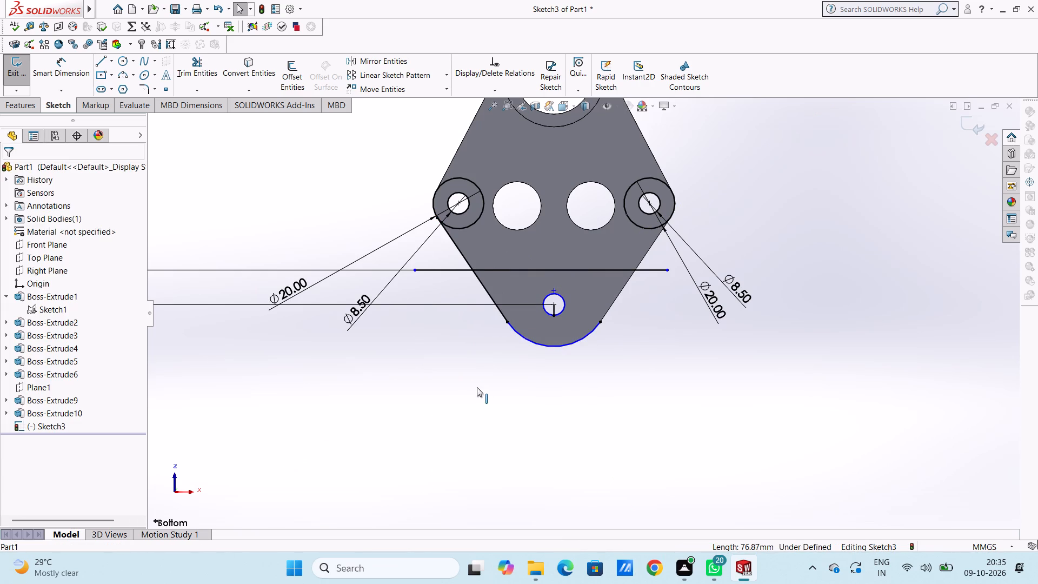
Sketch a line about 49 mm long along the plate's lower-right slanted edge, from the arc's end to the right ring.
left_click(107, 65)
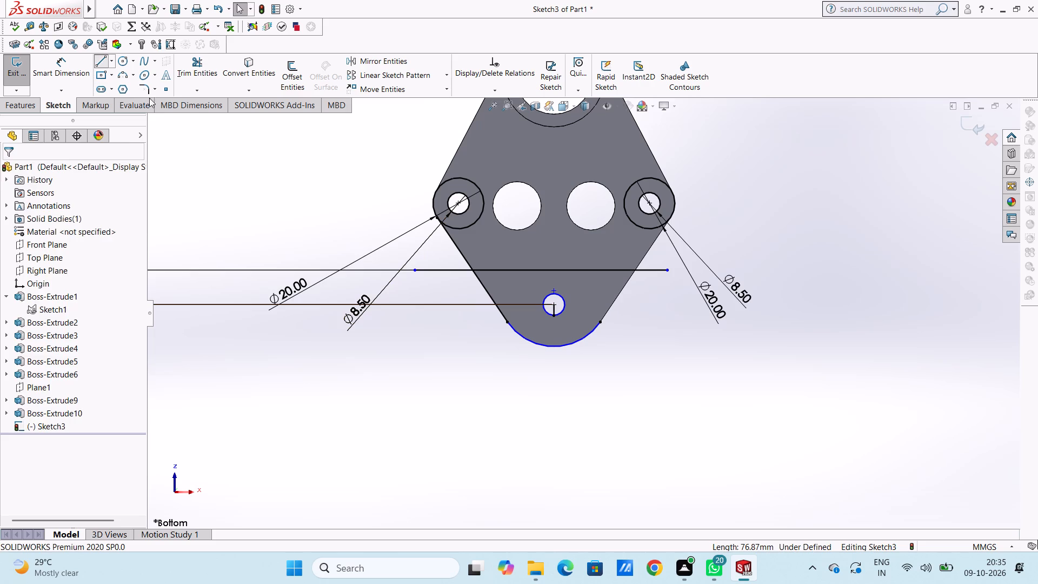
left_click(600, 323)
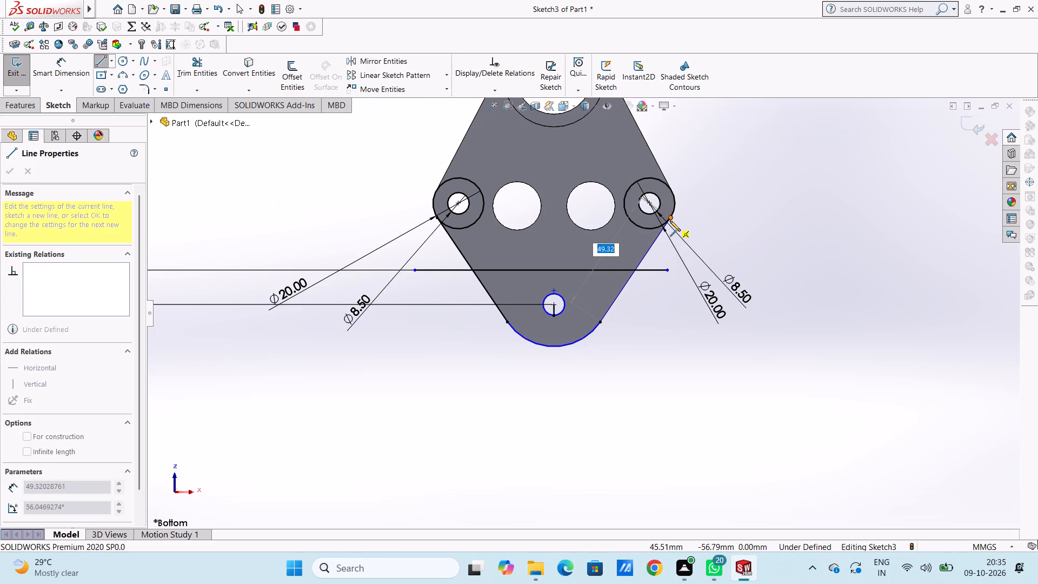
left_click(670, 218)
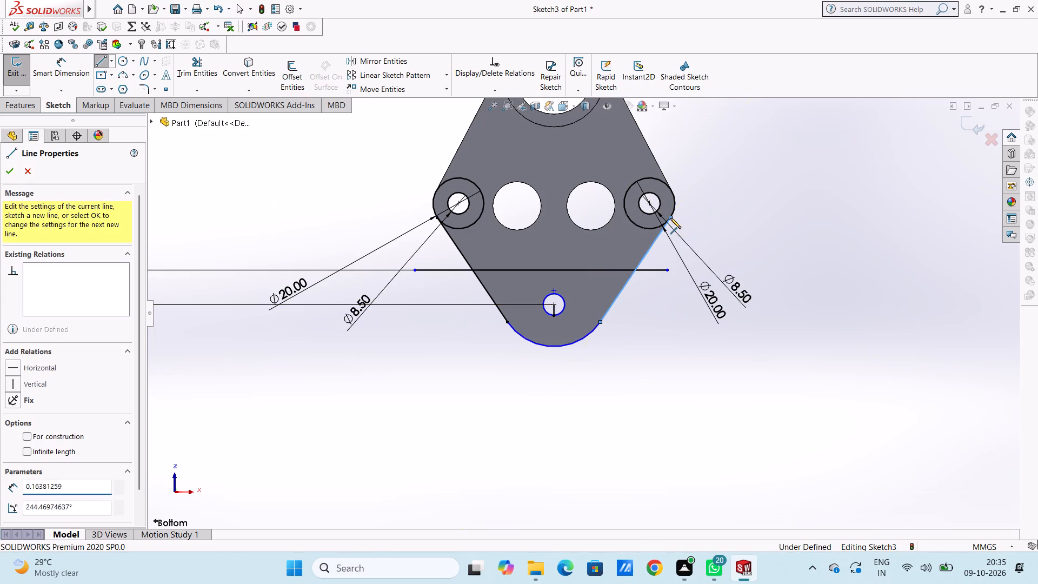
key("Escape")
key("Escape")
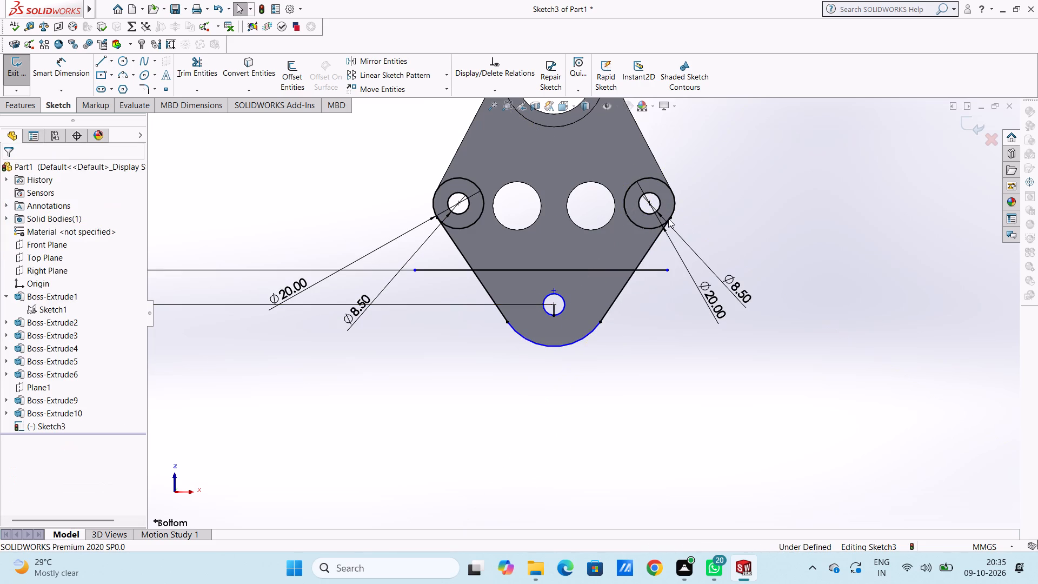
Dimension the radius of the arc along the plate's rounded bottom edge.
left_click(64, 74)
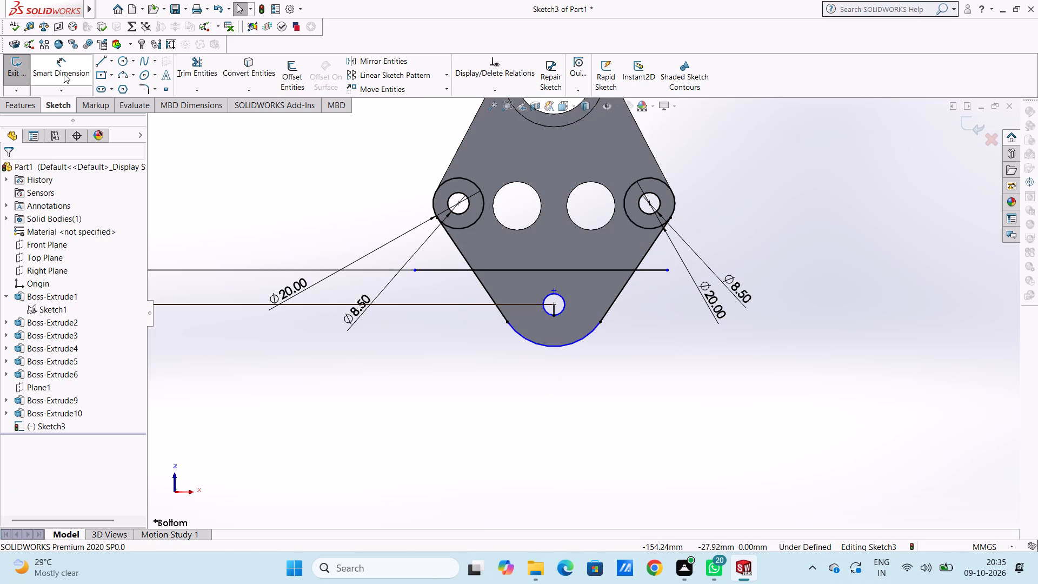
left_click_drag(537, 342, 533, 346)
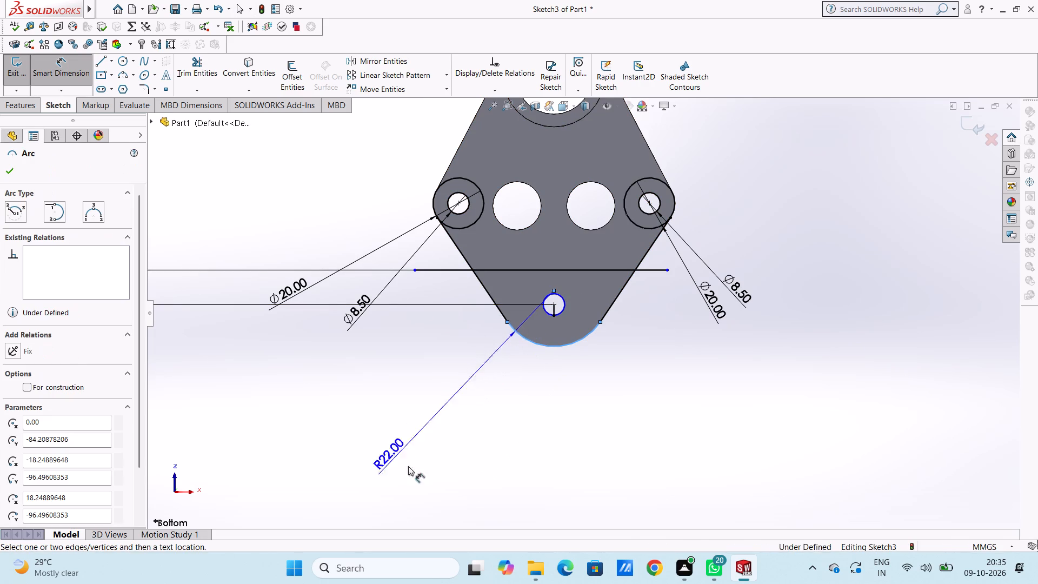
left_click(434, 475)
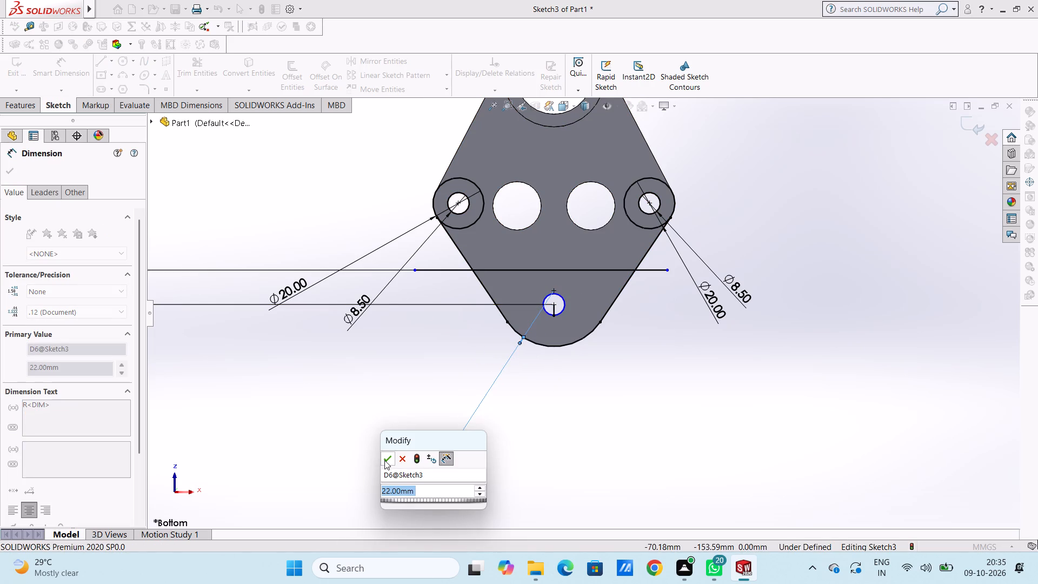
left_click(384, 460)
left_click(384, 453)
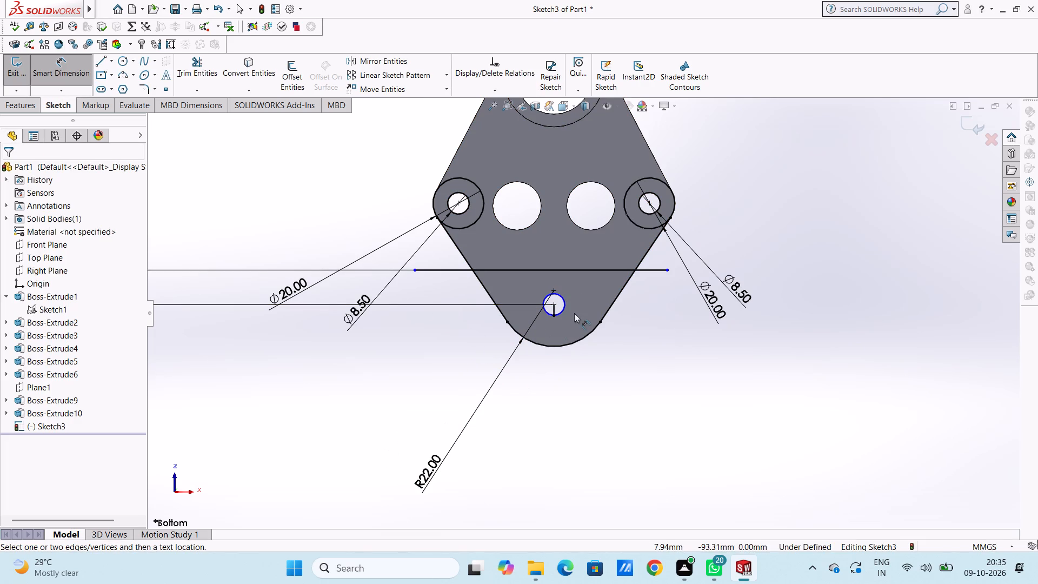
Dimension the diameter of the circle sketched on the small bottom hole.
left_click(565, 308)
left_click(735, 414)
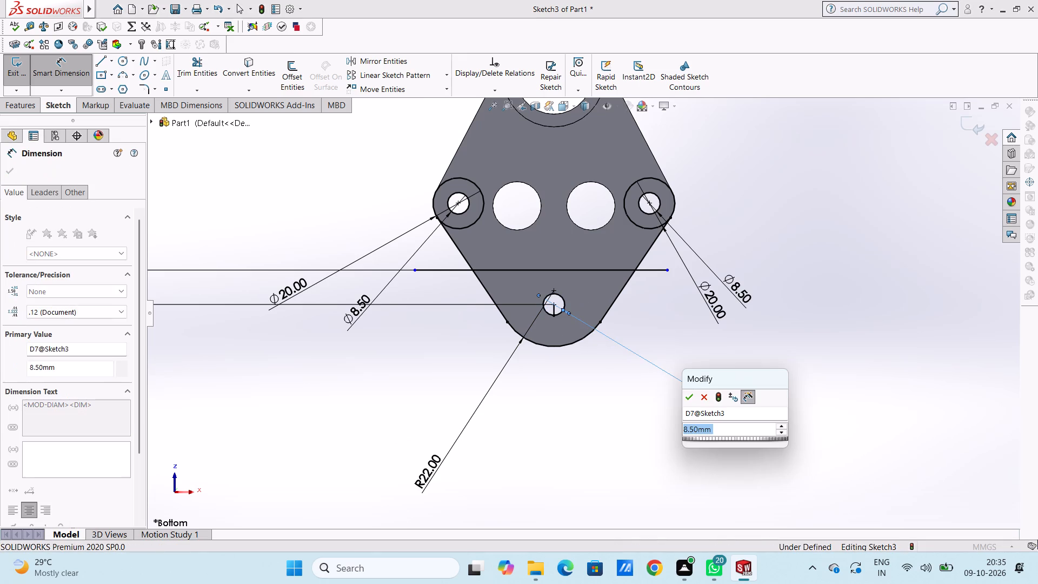
left_click(689, 399)
left_click(650, 417)
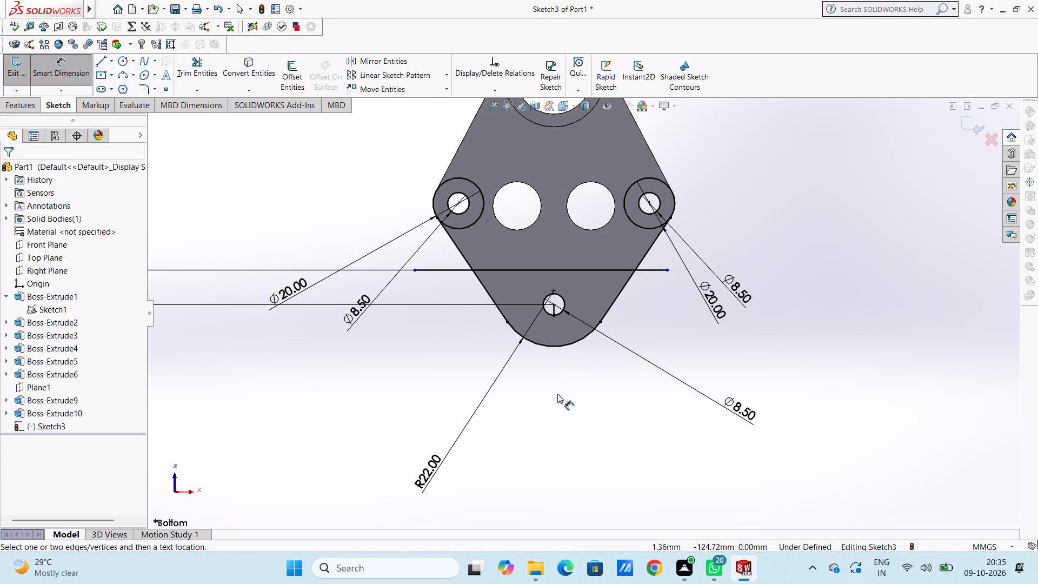
key("Escape")
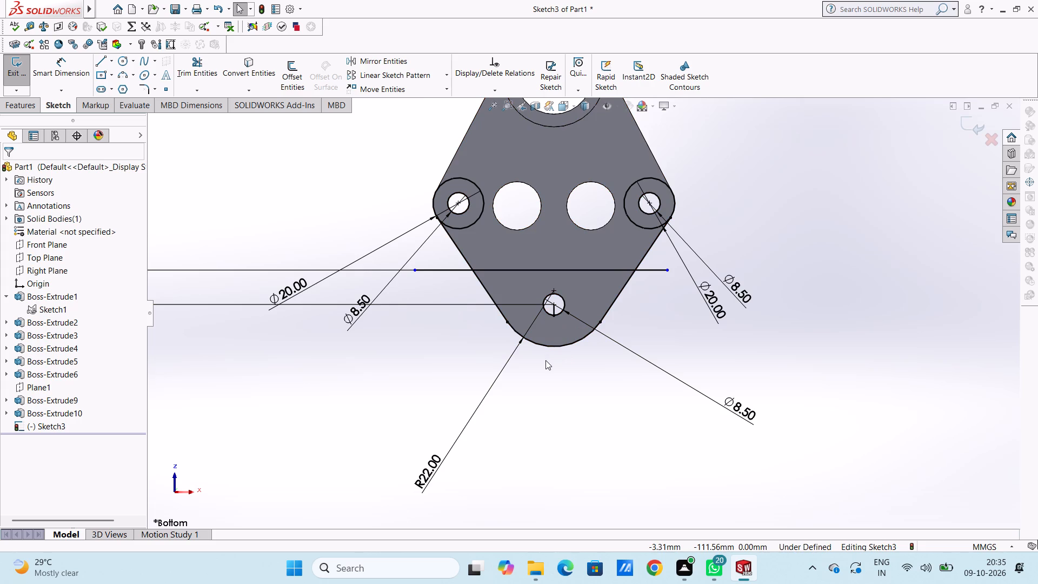
Sketch a circle of 12.5 mm radius concentric with the ring around the plate's left side hole.
scroll(519, 279, "up", 2)
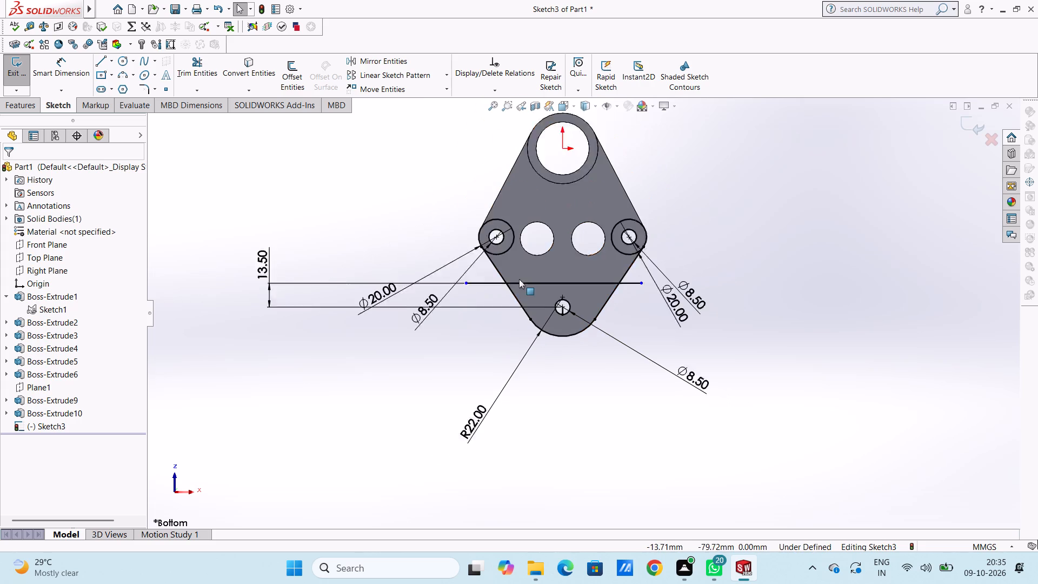
scroll(519, 279, "up", 1)
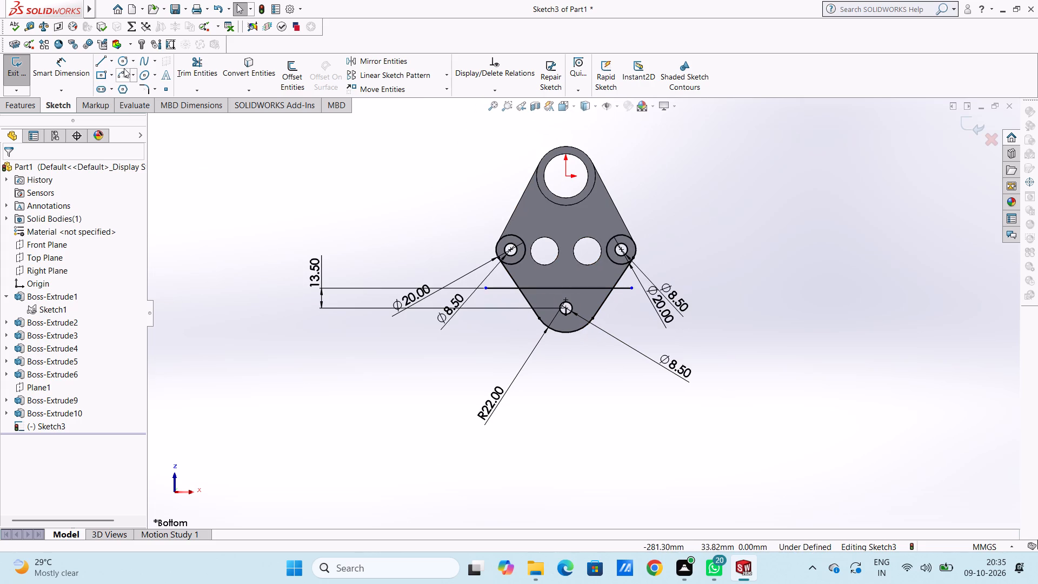
left_click(124, 62)
scroll(593, 263, "down", 5)
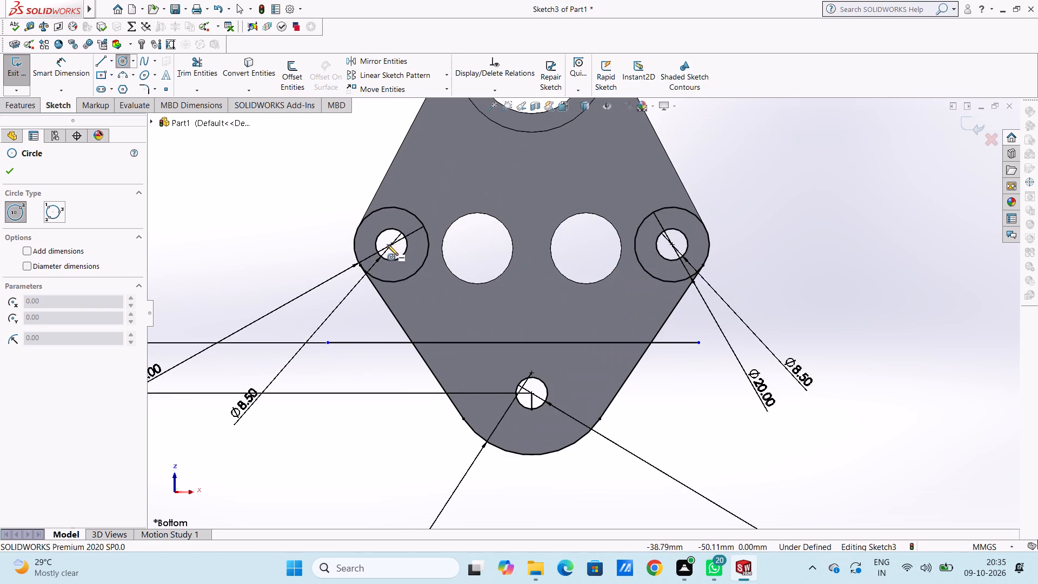
left_click(391, 244)
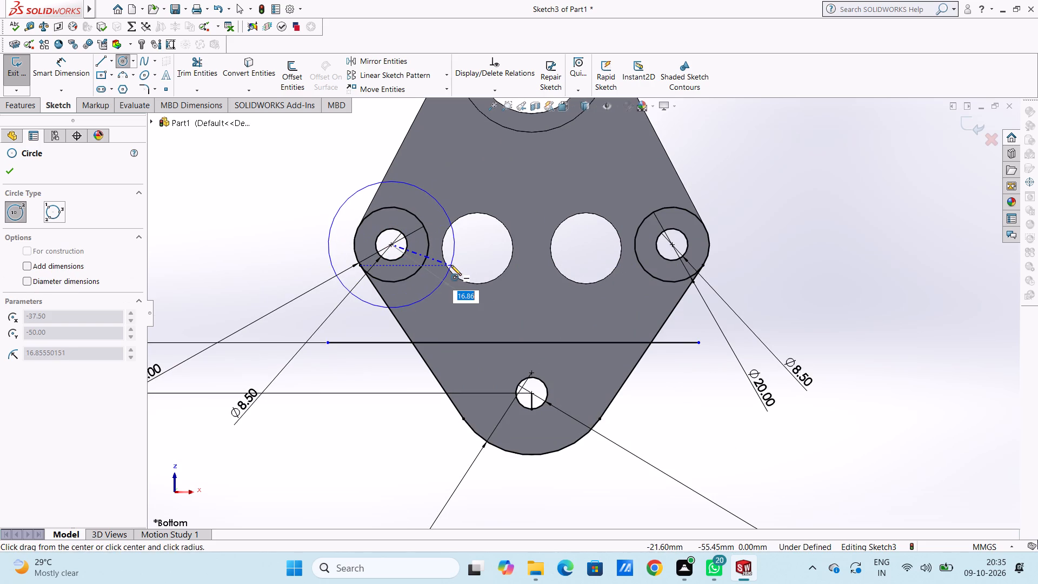
type("12.5")
key("Return")
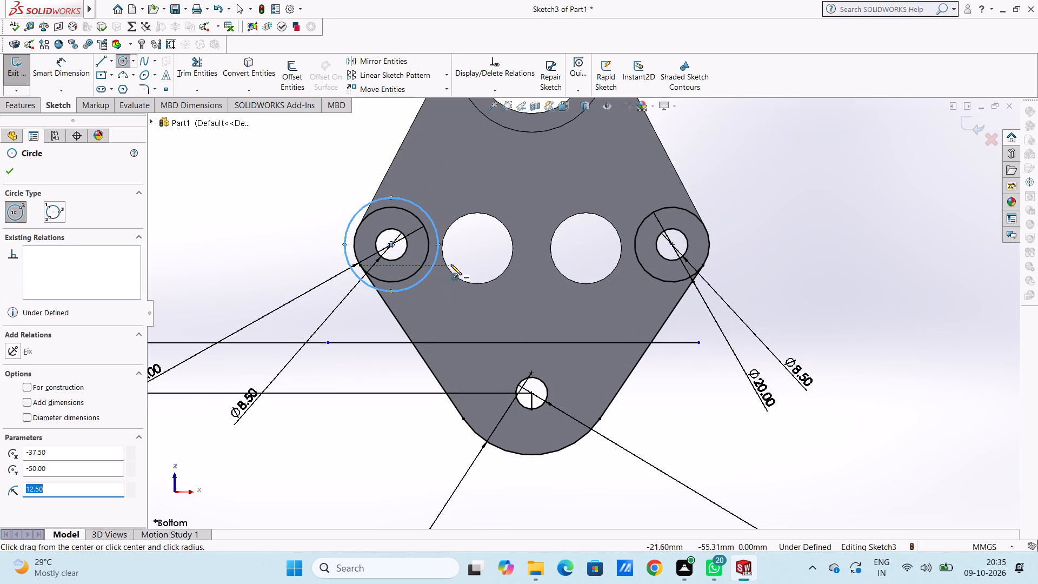
Sketch a circle of about 16.4 mm radius concentric with the plate's right side hole.
left_click(671, 243)
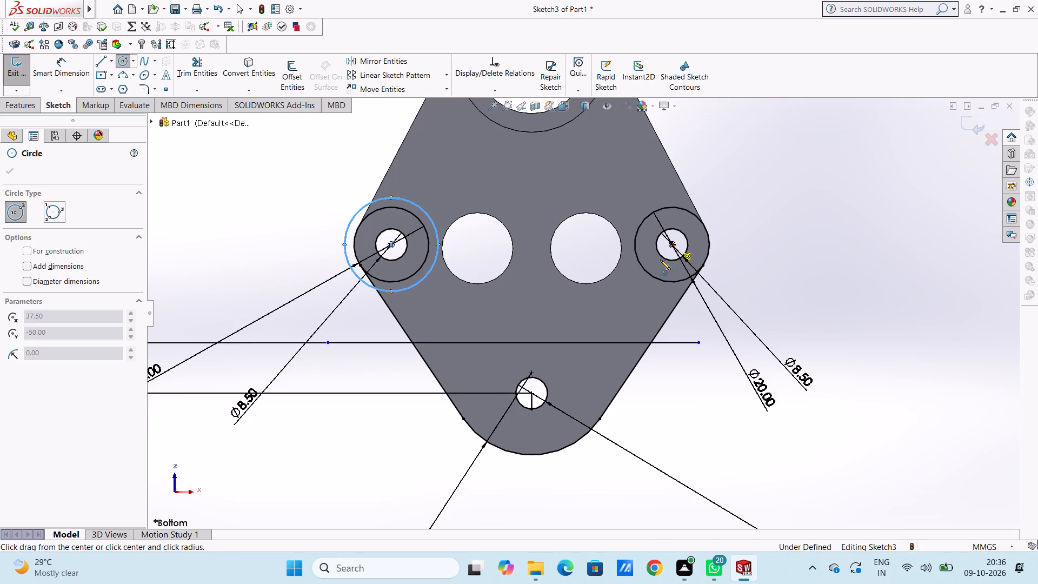
left_click(633, 291)
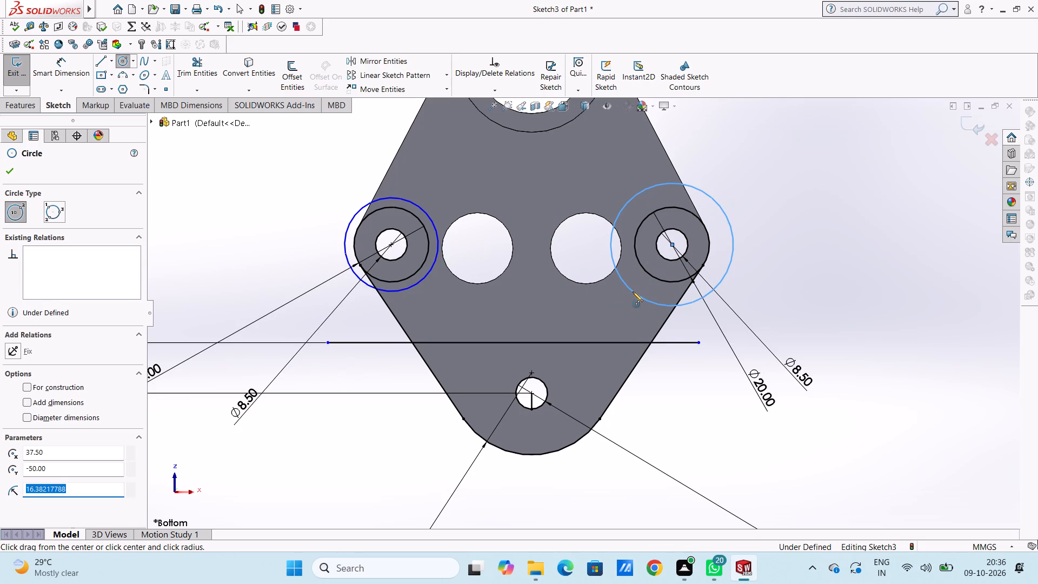
scroll(275, 252, "up", 2)
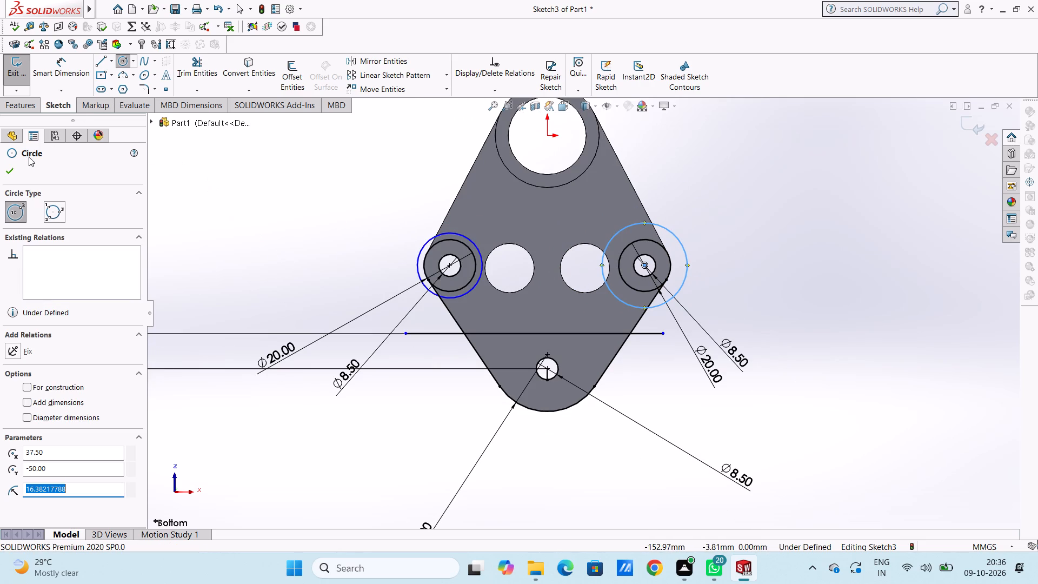
left_click(13, 169)
Dimension the diameter of the large circle around the left side hole.
left_click(66, 69)
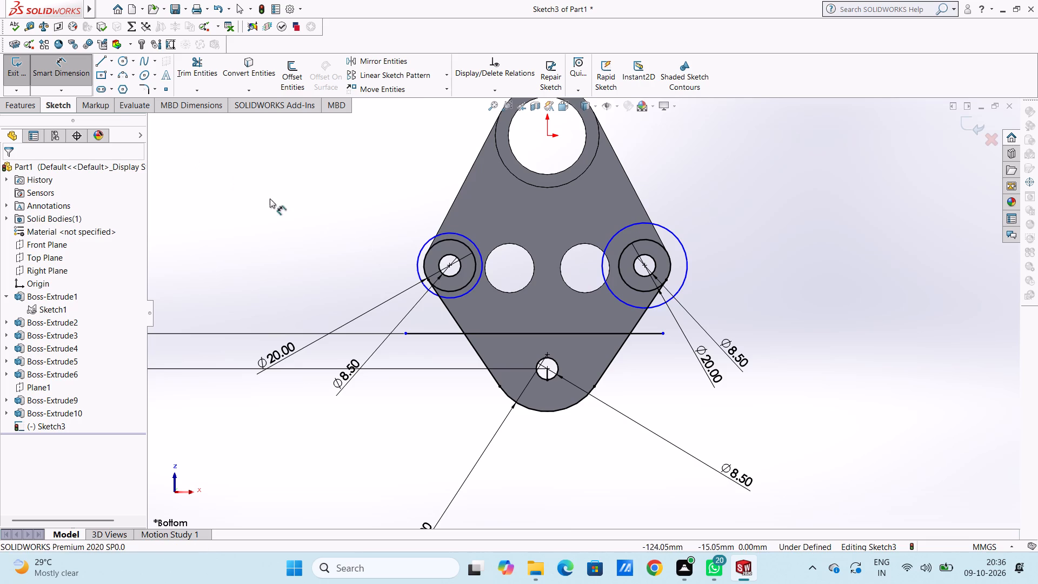
left_click(417, 255)
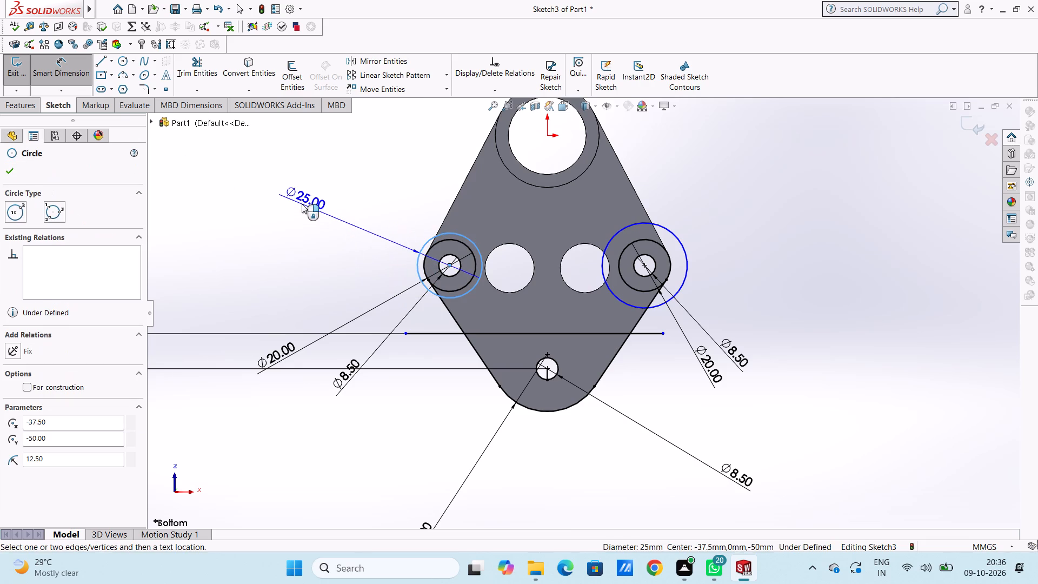
left_click(302, 204)
left_click(260, 189)
left_click(238, 193)
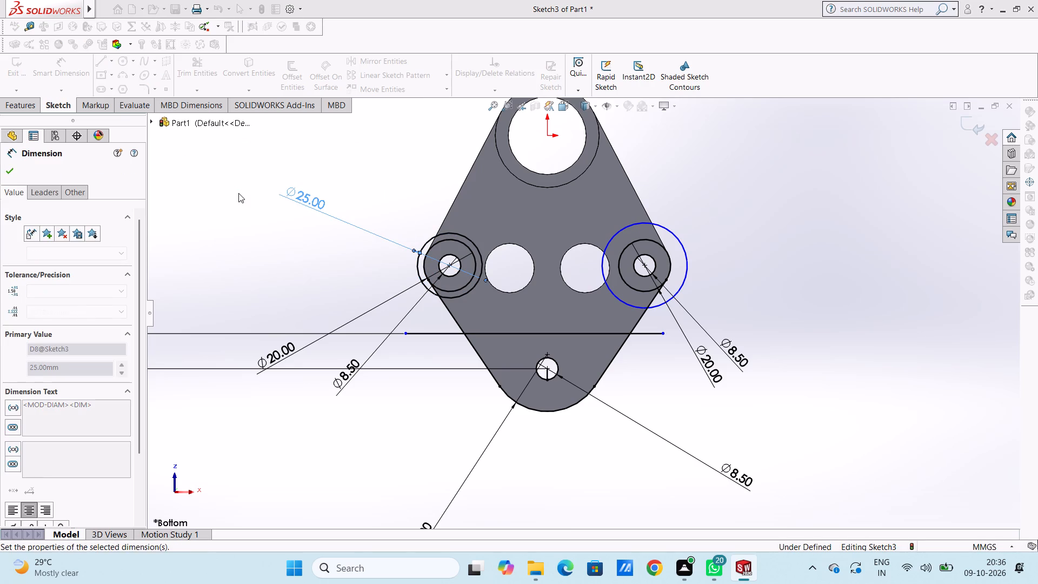
Dimension the large circle around the right side hole and set its diameter to 25 mm.
left_click(653, 222)
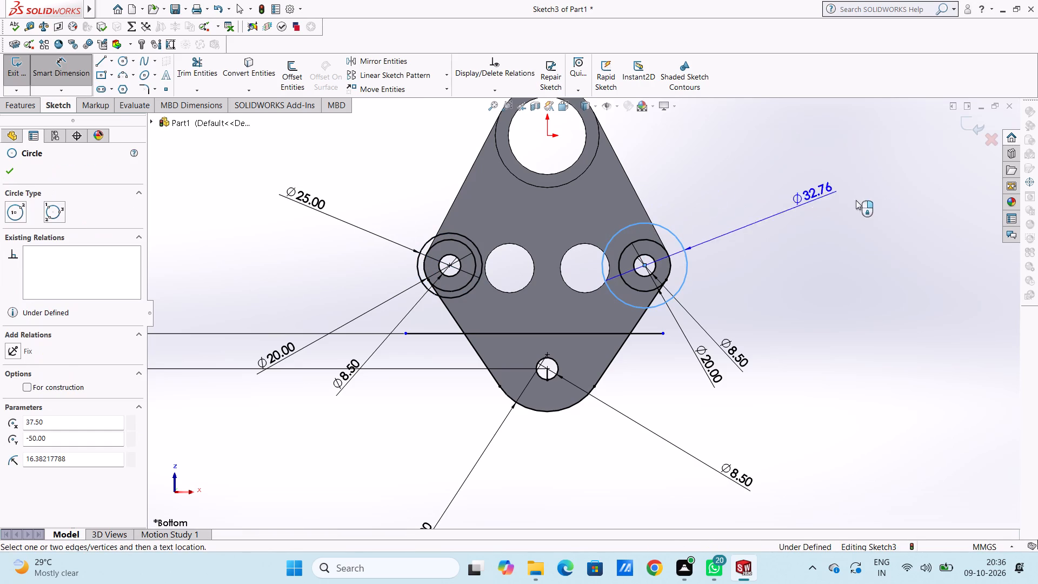
left_click(889, 198)
type("25")
key("Return")
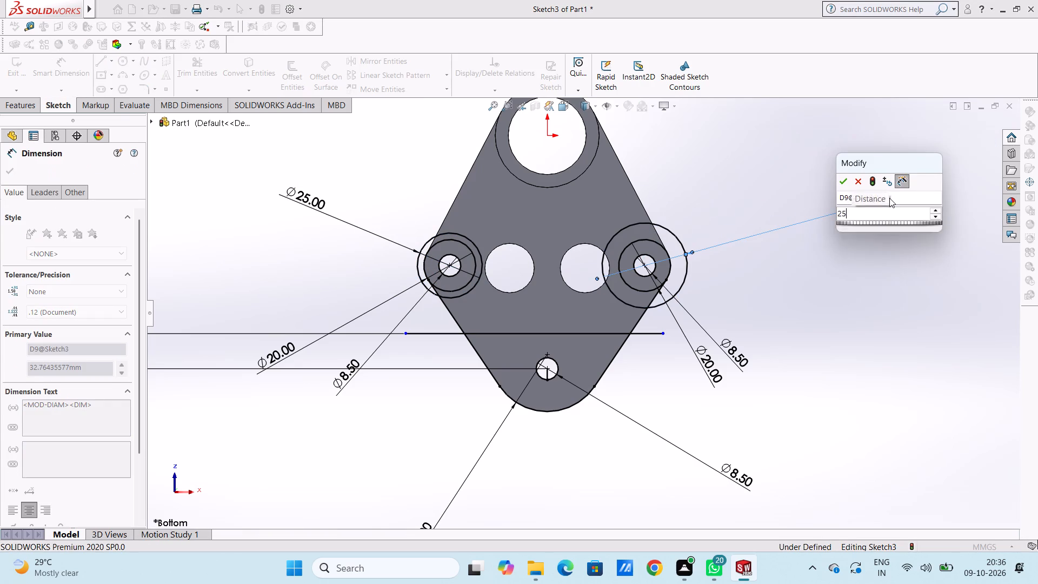
left_click(785, 323)
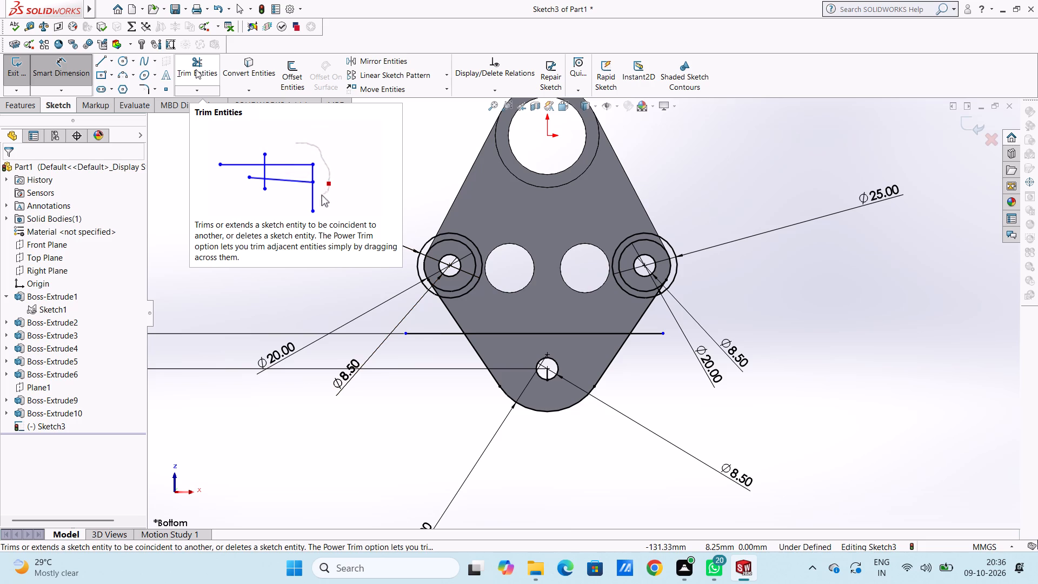
Trim away the 20 mm diameter circles around the left and right side holes.
left_click(197, 70)
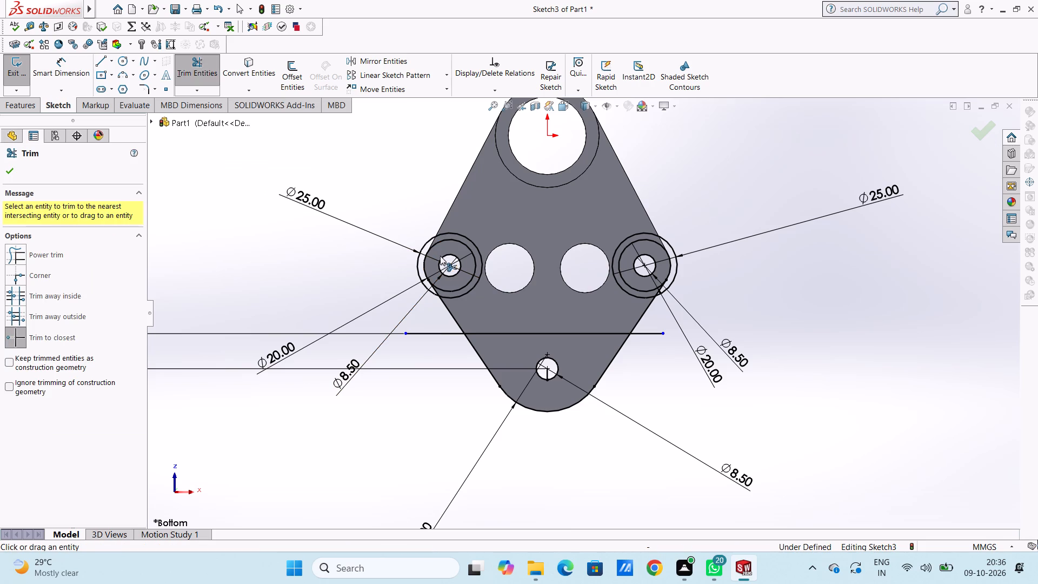
scroll(443, 258, "down", 2)
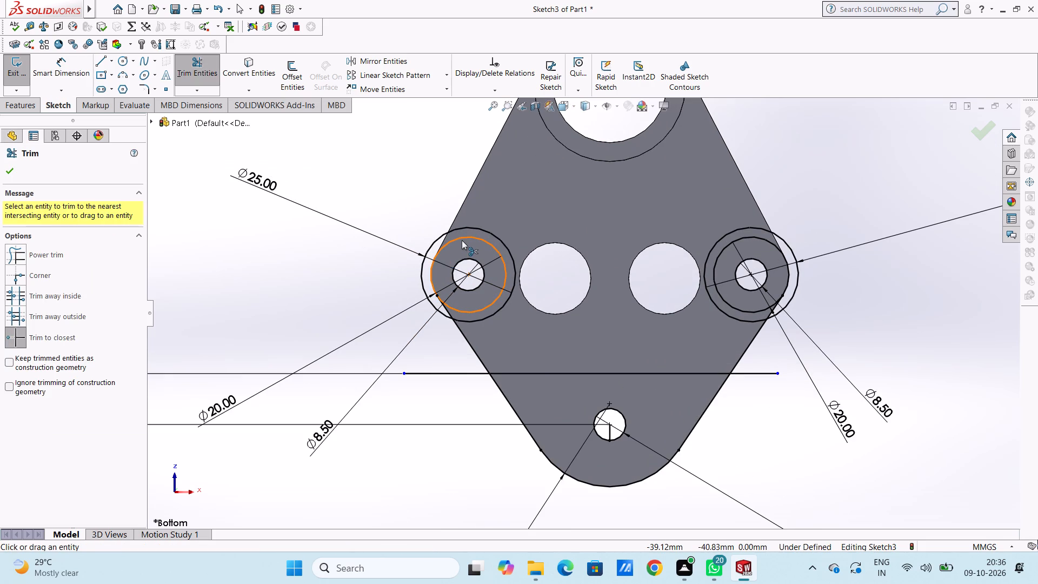
left_click(462, 240)
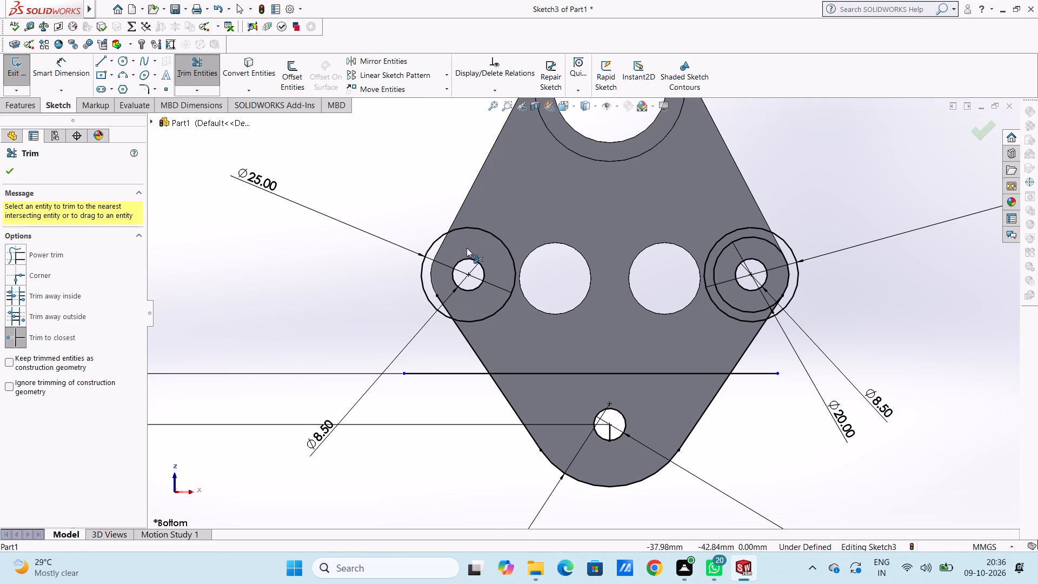
scroll(467, 248, "up", 3)
left_click(670, 272)
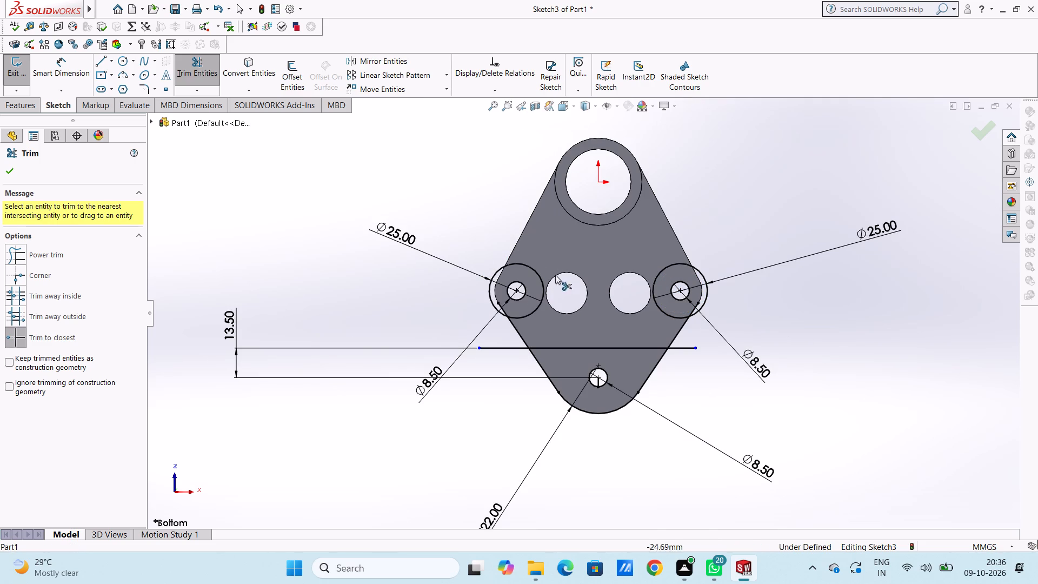
left_click(12, 171)
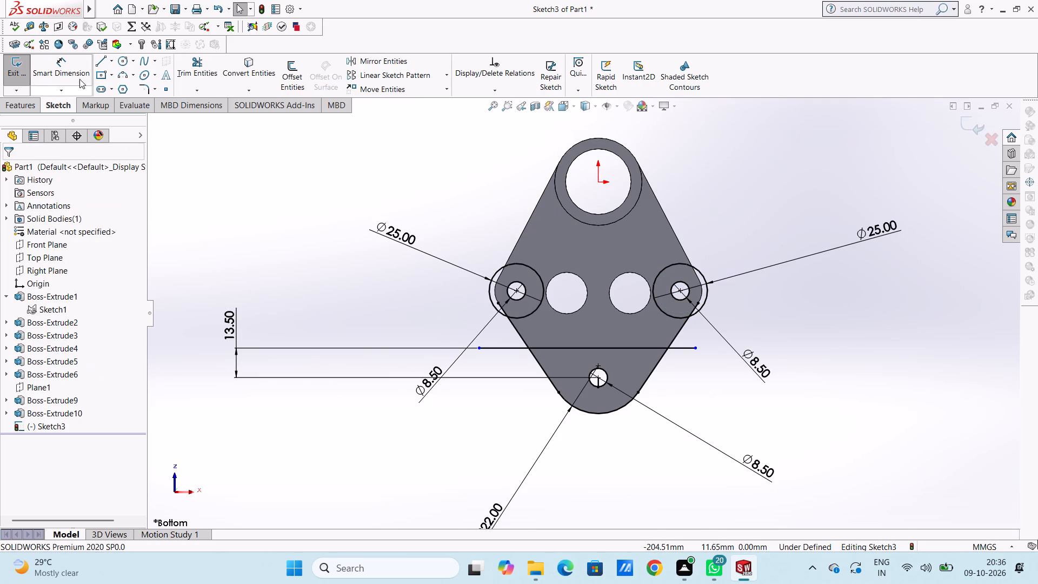
Sketch a line about 62 mm long along the plate's upper-left slanted edge, from the top ring to the left rounded corner.
left_click(99, 58)
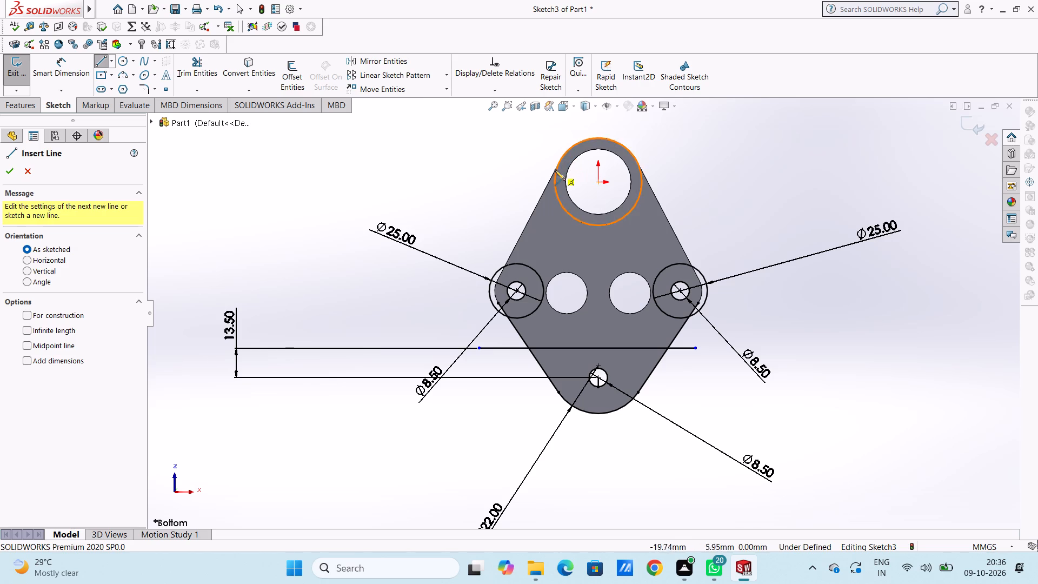
left_click(560, 159)
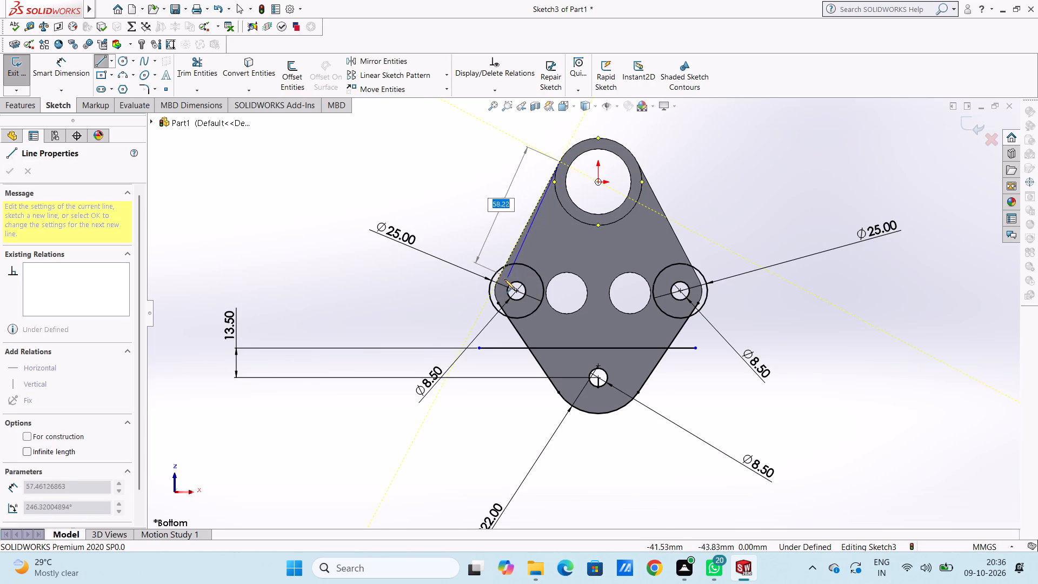
left_click(495, 281)
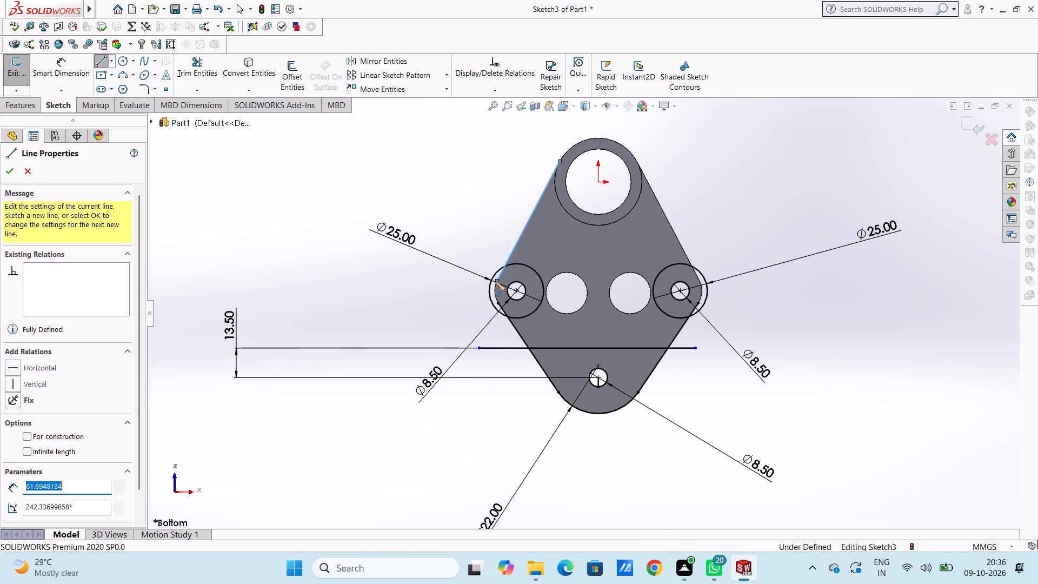
key("Escape")
key("Escape")
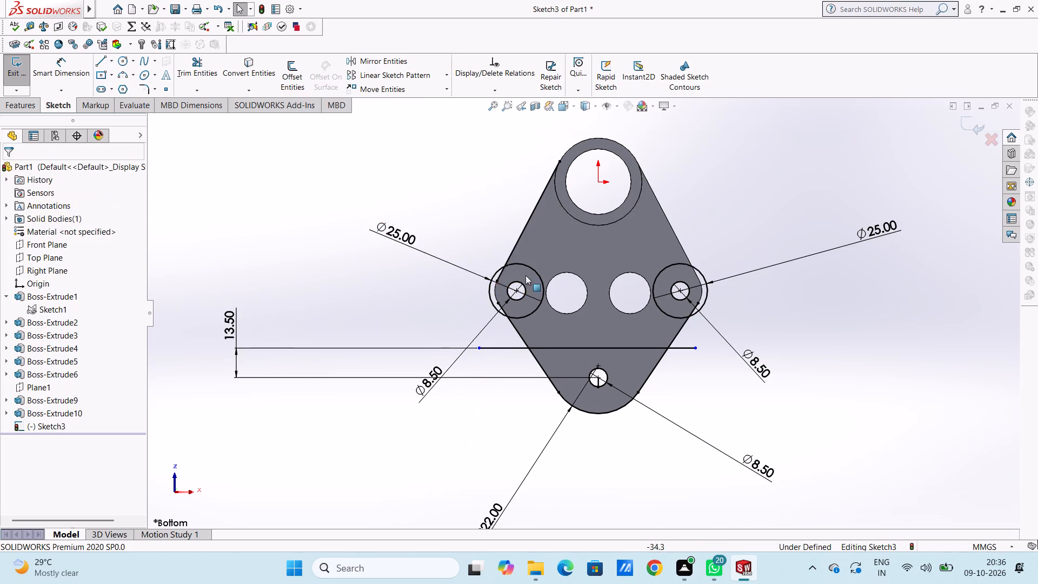
Sketch a three-point arc along the plate's left rounded corner, joining the upper and lower slanted edge lines.
scroll(552, 276, "down", 2)
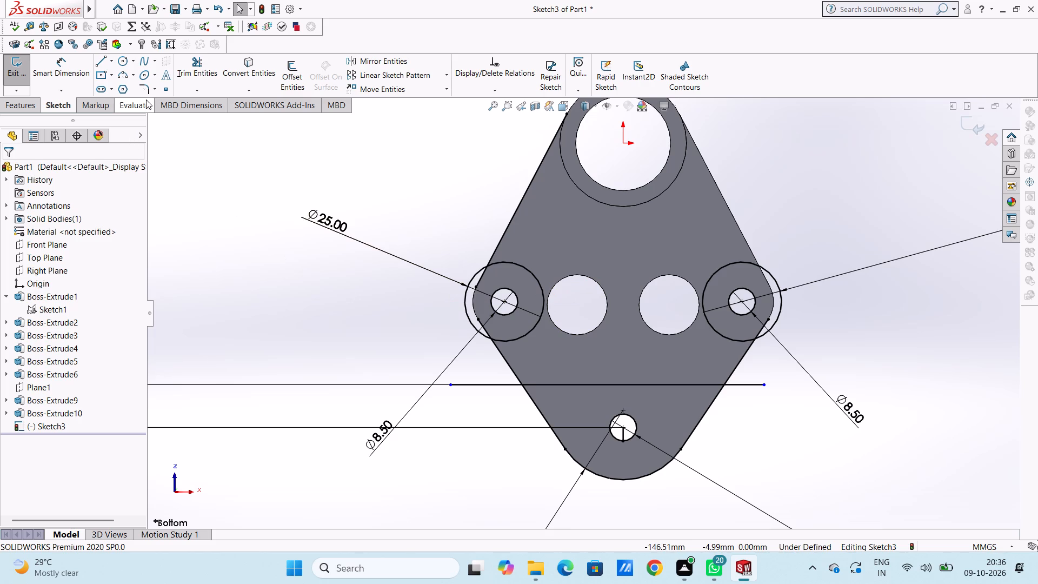
left_click(123, 76)
scroll(467, 322, "down", 4)
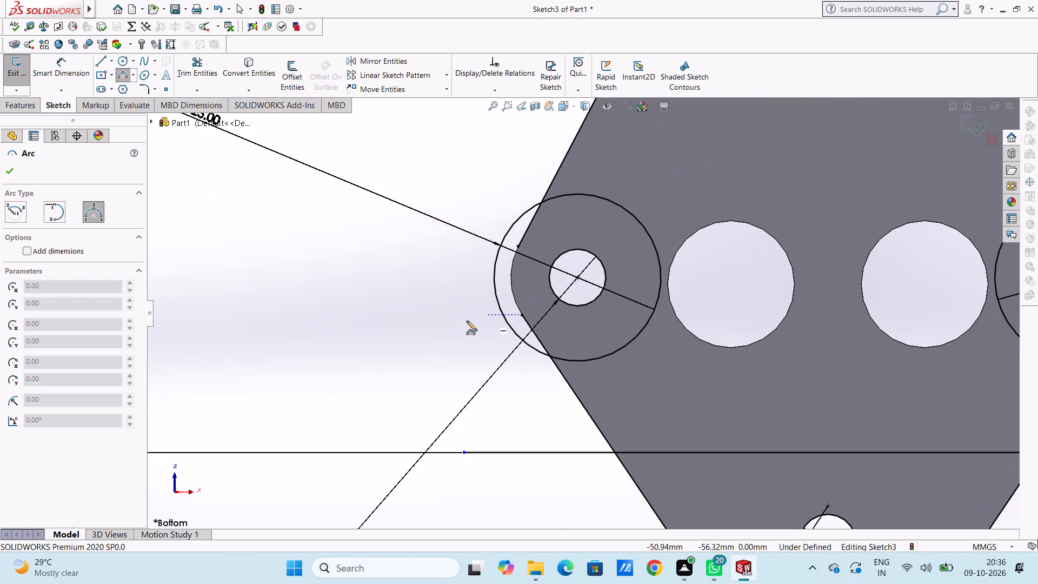
left_click(516, 245)
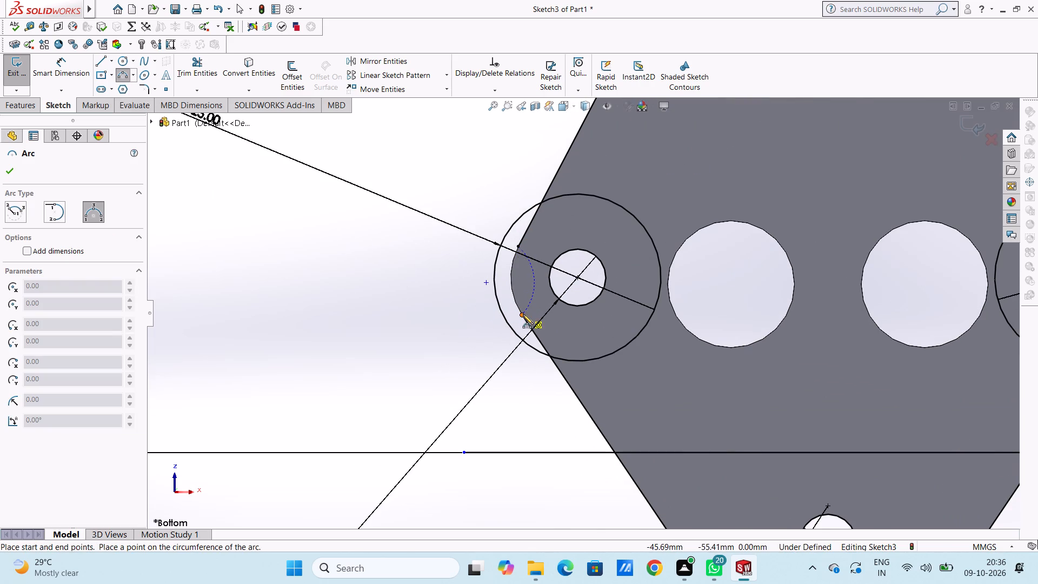
left_click(523, 315)
left_click(516, 299)
scroll(593, 277, "up", 4)
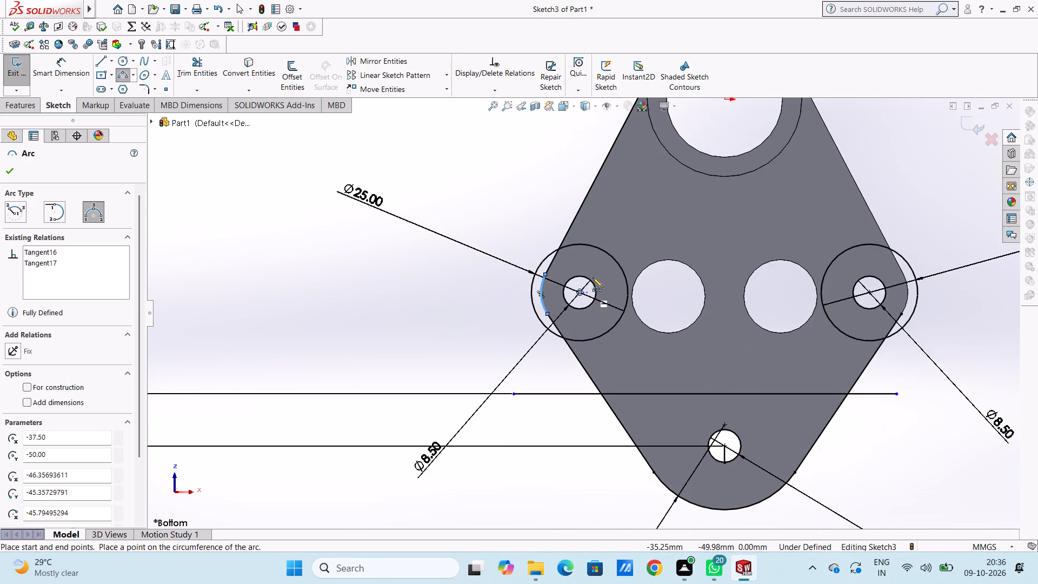
Sketch a three-point arc along the plate's right rounded corner, from the upper slanted edge to the lower edge line.
scroll(593, 277, "up", 4)
scroll(740, 308, "down", 5)
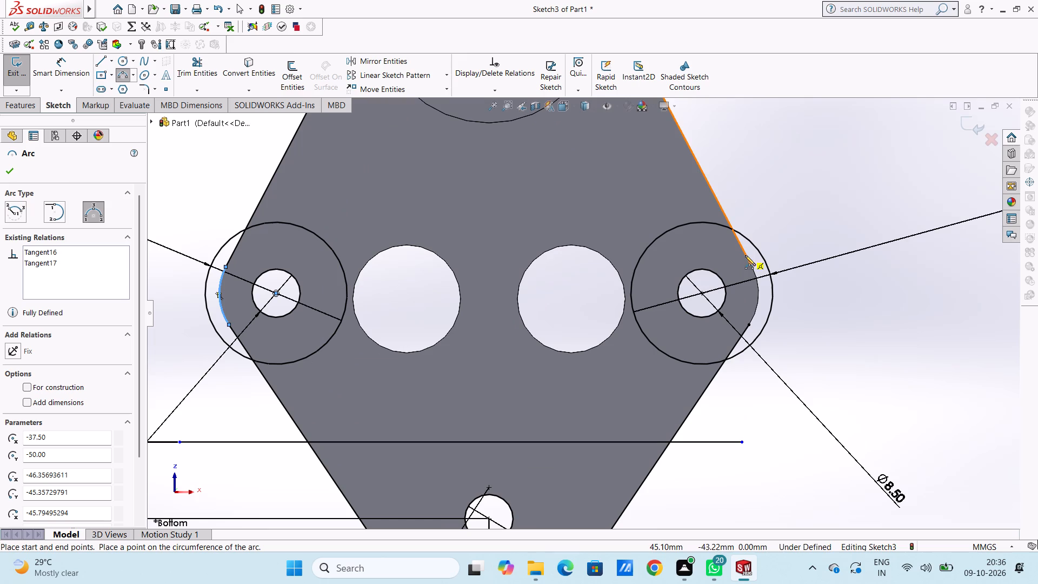
left_click(751, 264)
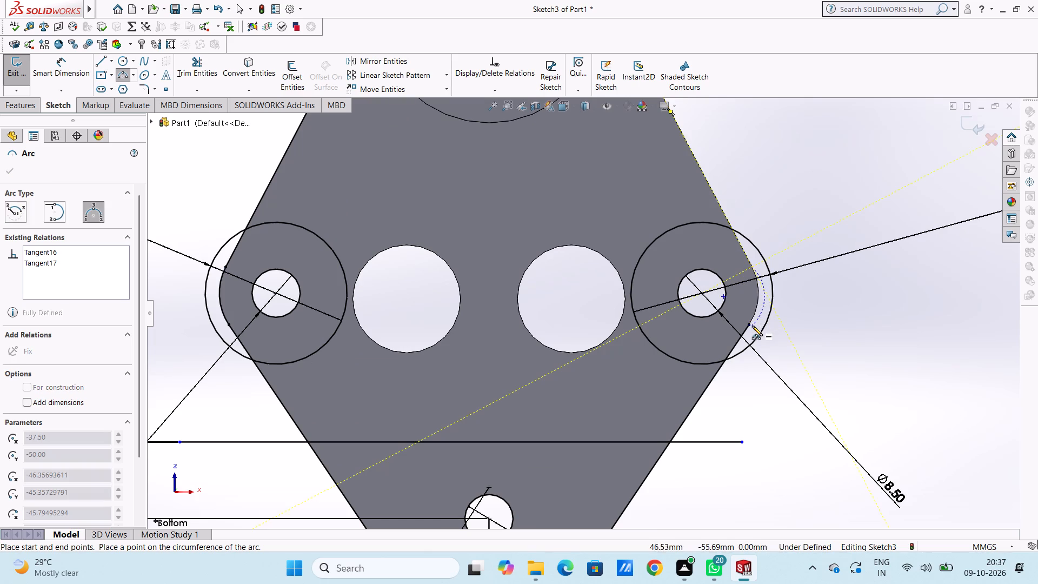
left_click(750, 326)
left_click(758, 298)
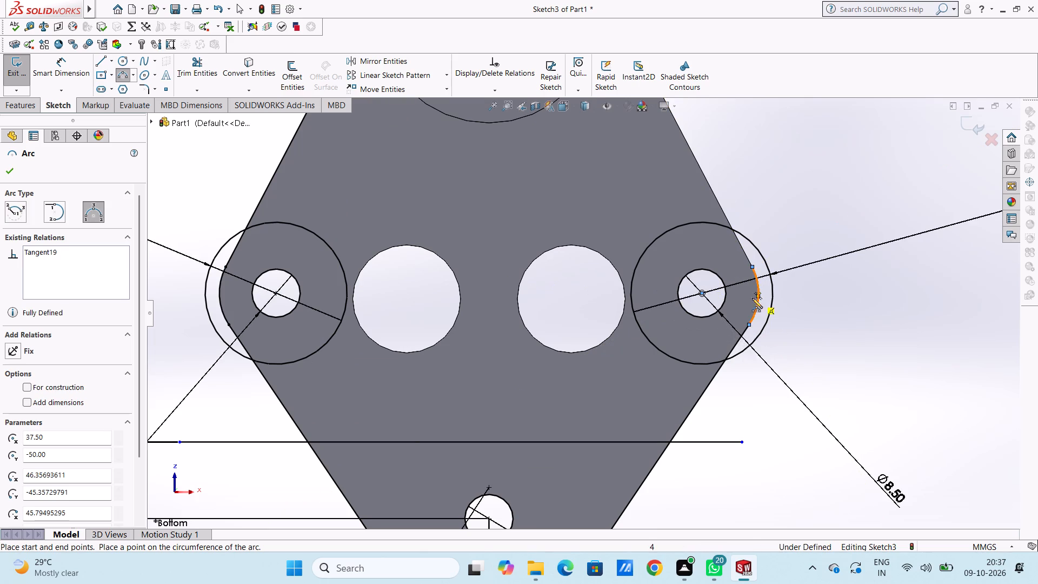
scroll(684, 273, "up", 5)
left_click(10, 174)
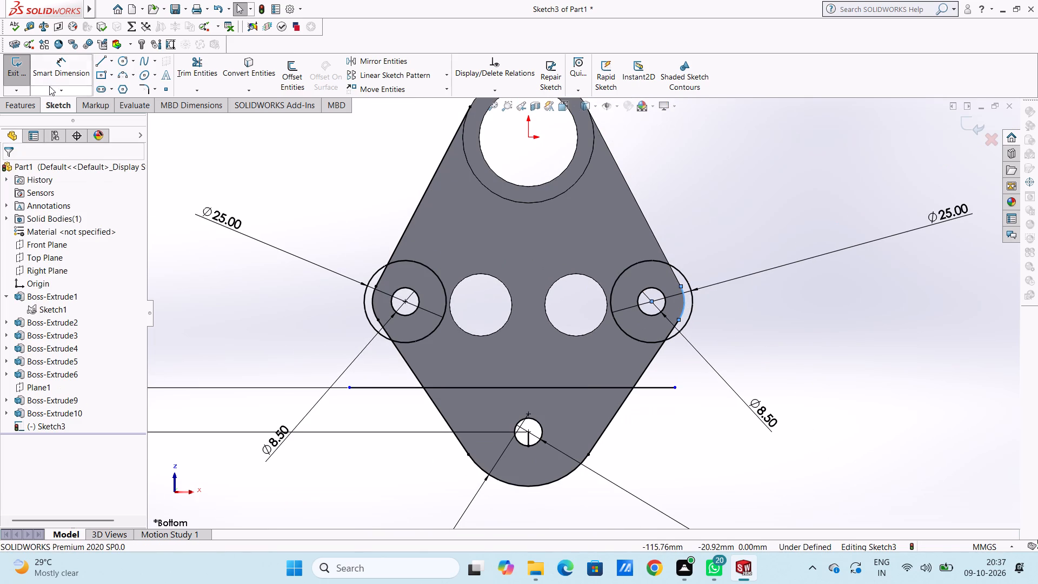
Sketch a line about 62 mm long along the plate's upper-right slanted edge, from the top ring to the right arc's end.
left_click(103, 64)
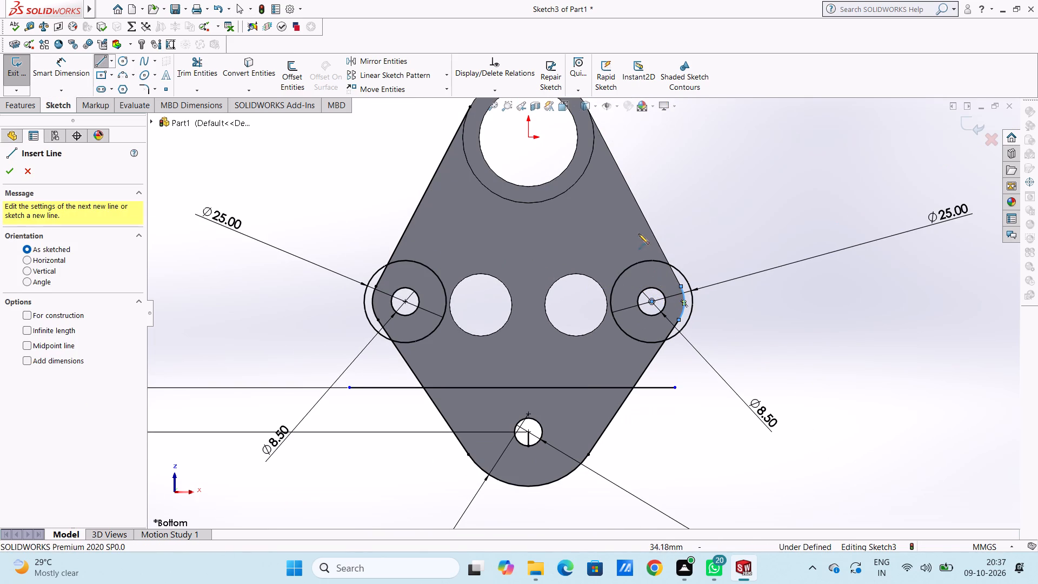
scroll(594, 127, "up", 2)
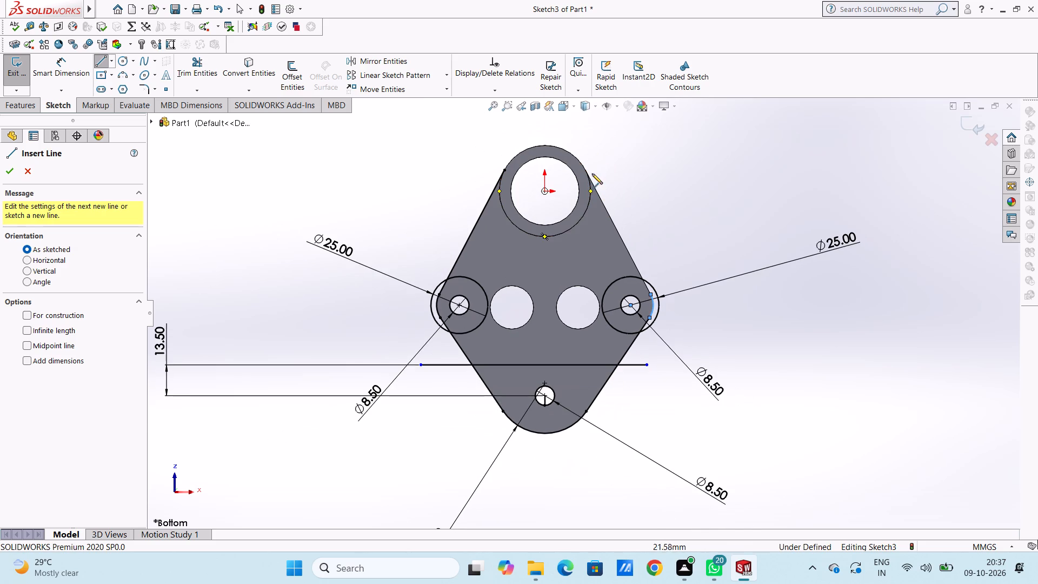
left_click(586, 172)
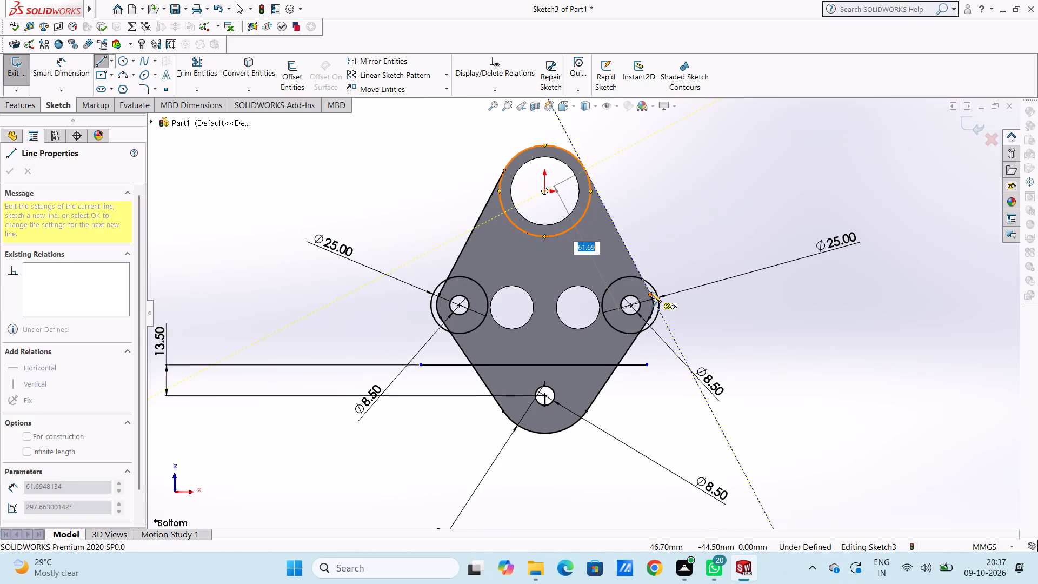
left_click(651, 294)
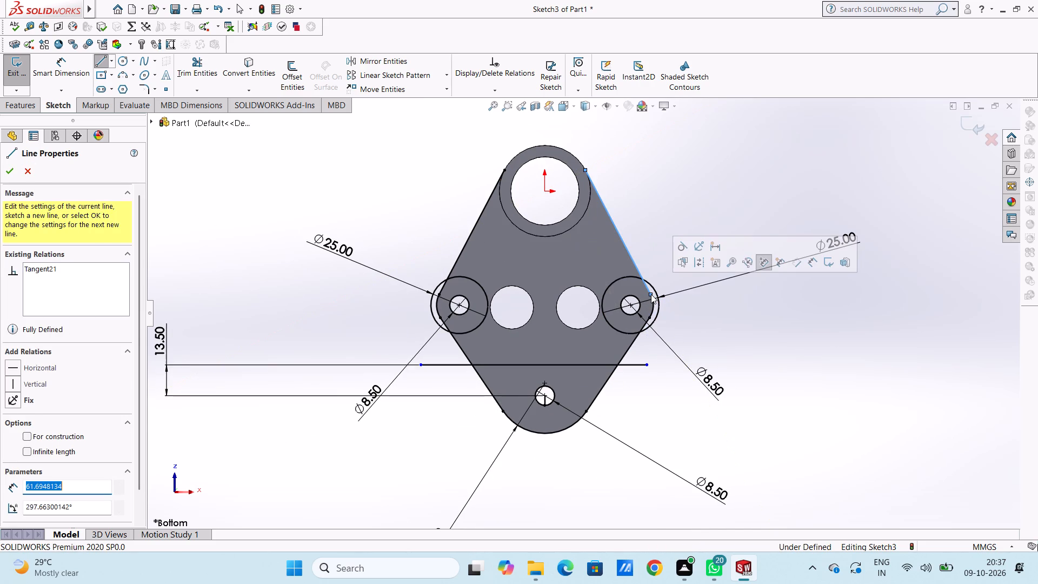
key("Escape")
key("Escape")
key("Escape")
key("Escape")
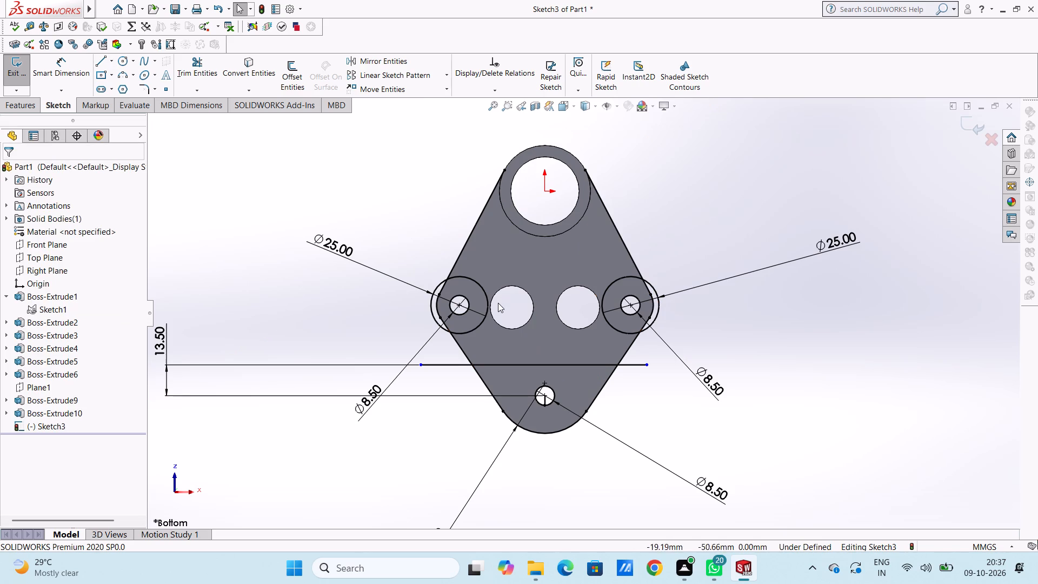
Trim away both upper slanted edge lines and the arcs of the two 25 mm circles that overhang the plate.
left_click(198, 72)
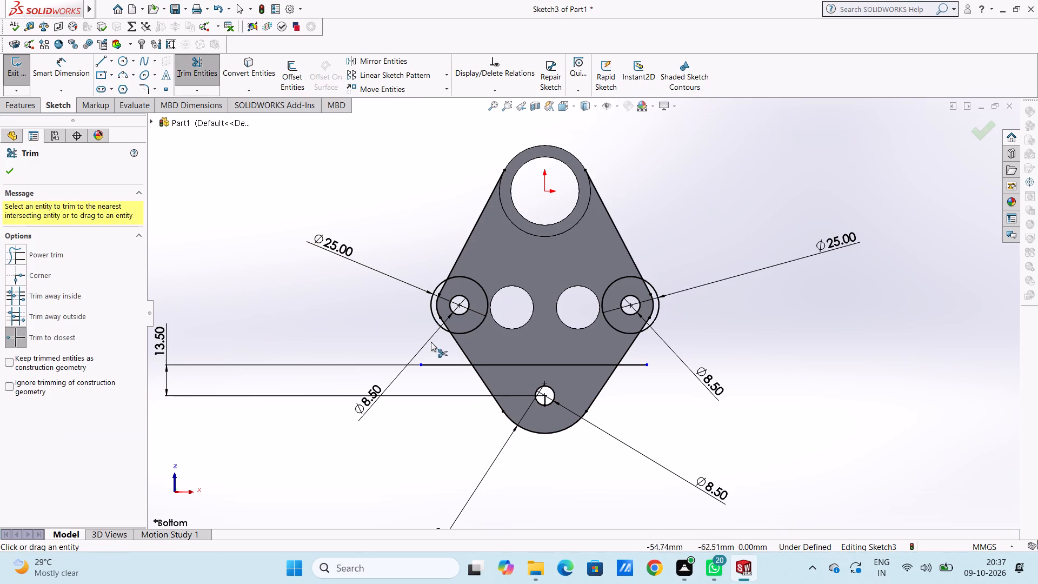
left_click(433, 320)
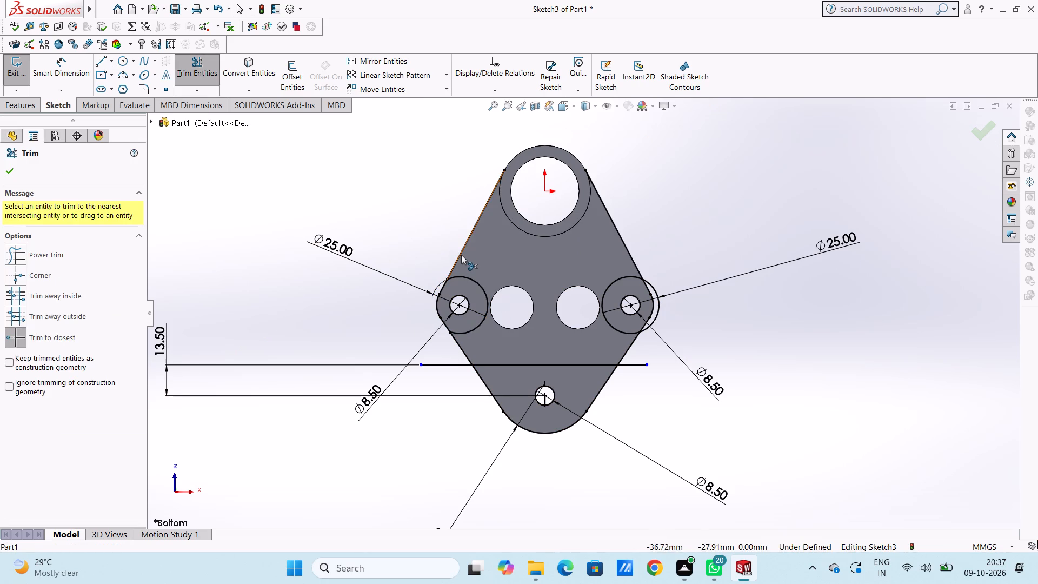
left_click(461, 255)
scroll(471, 312, "down", 4)
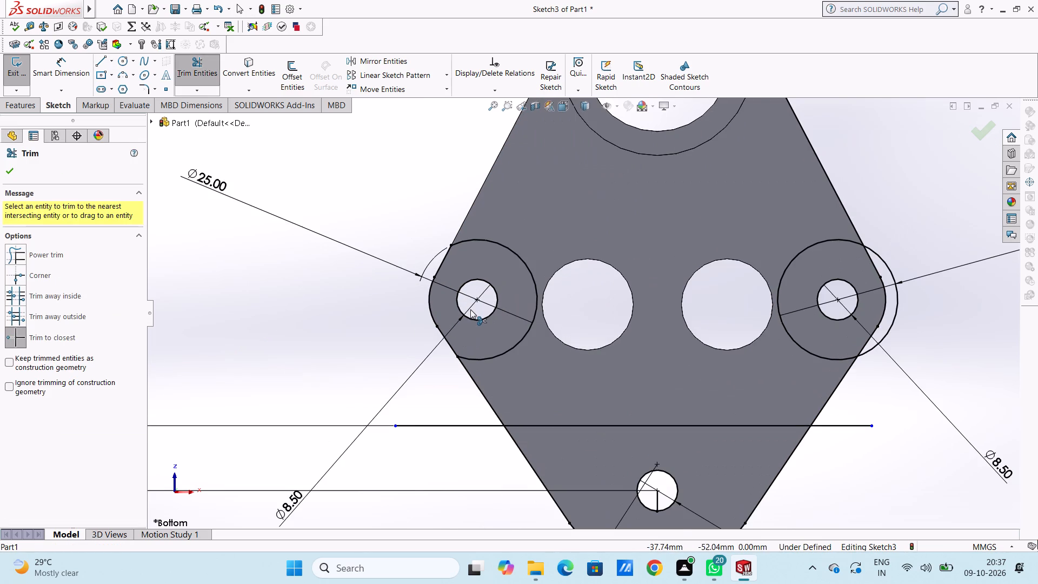
scroll(470, 309, "up", 2)
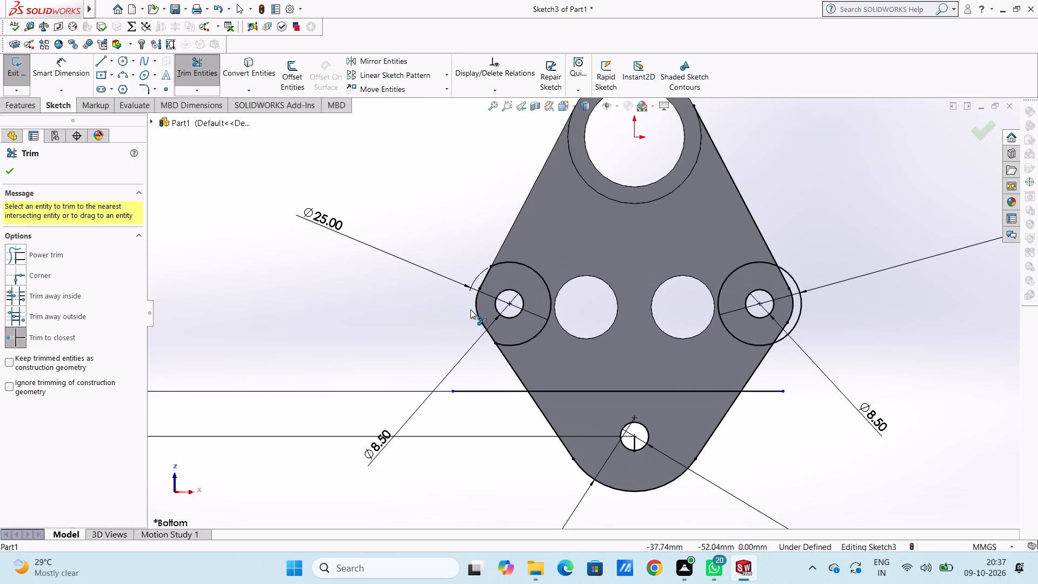
left_click(738, 190)
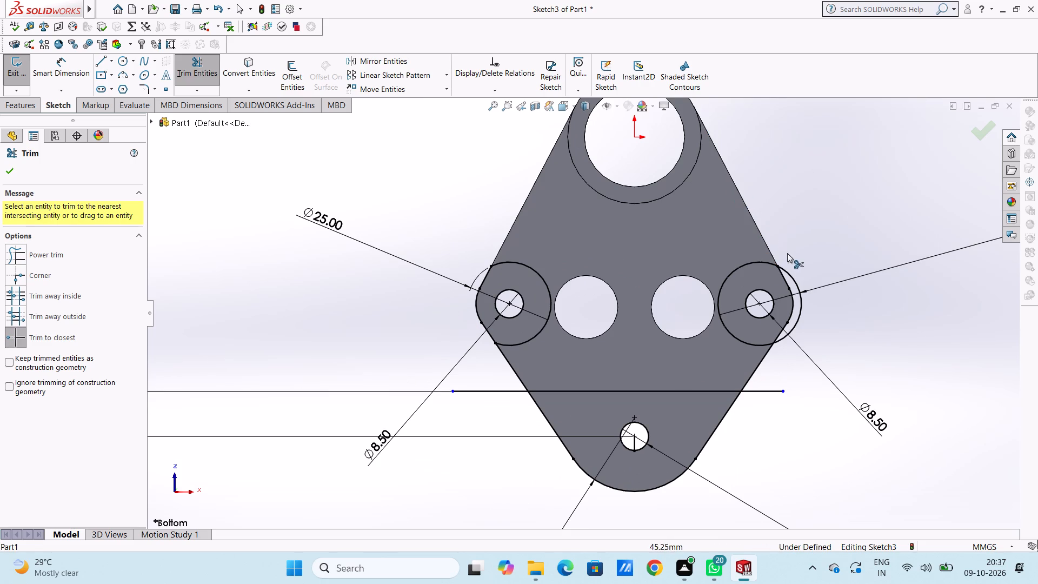
left_click(792, 271)
left_click(794, 274)
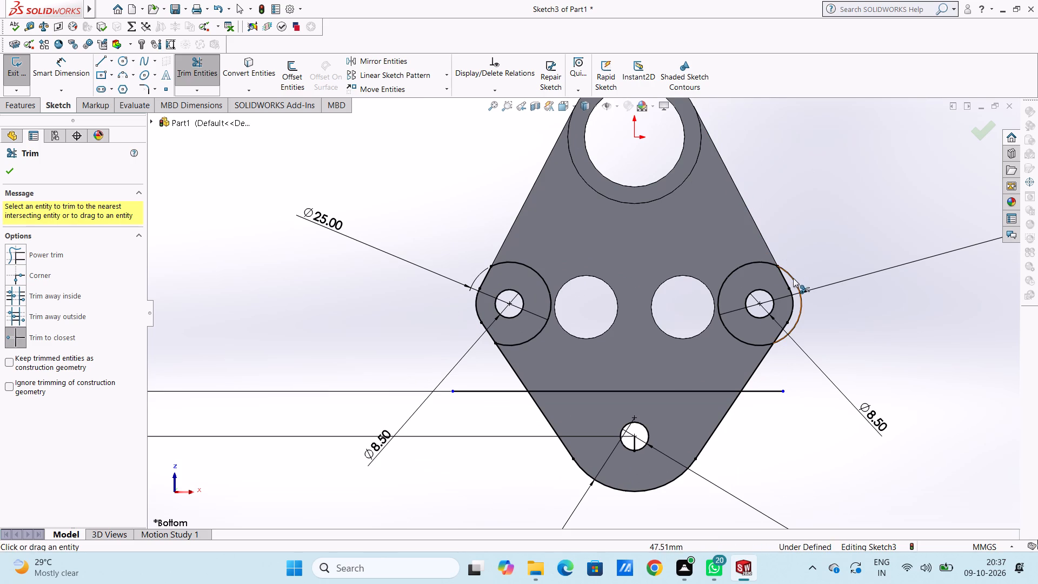
left_click(793, 278)
Trim both ends of the horizontal line back to the plate's lower slanted edge lines.
scroll(788, 383, "up", 2)
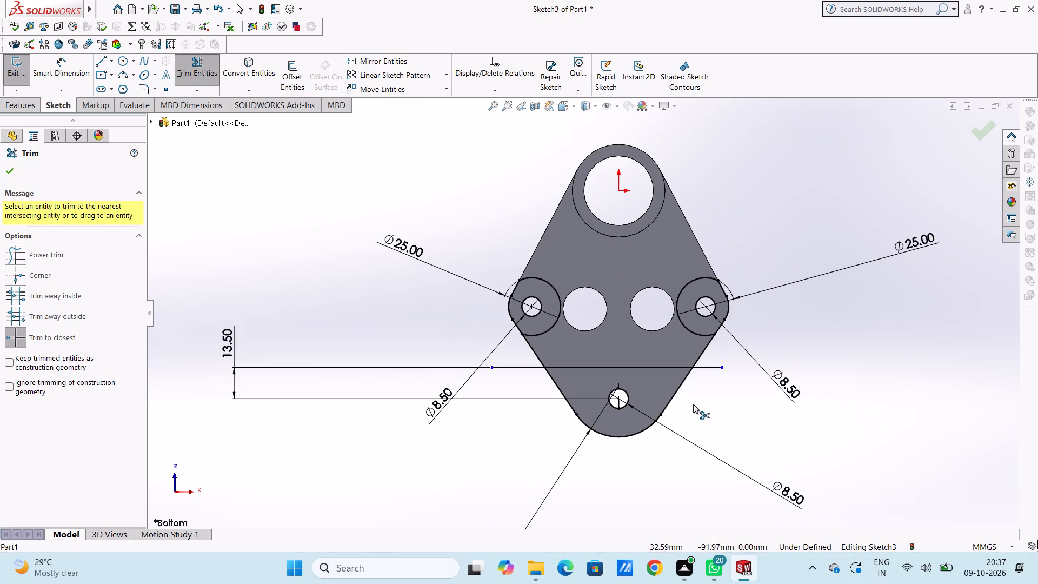
left_click(714, 365)
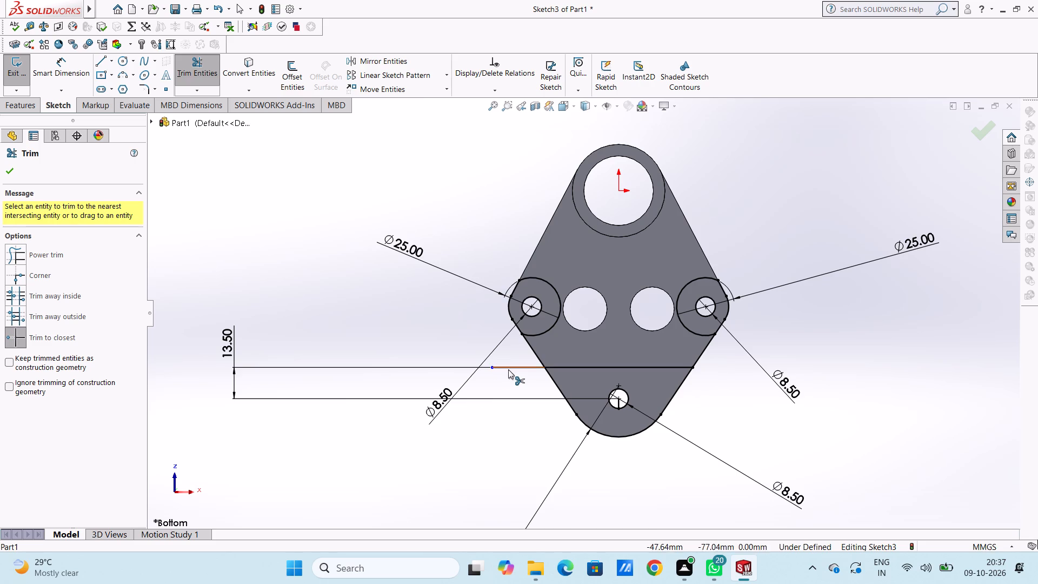
left_click(508, 369)
left_click(13, 173)
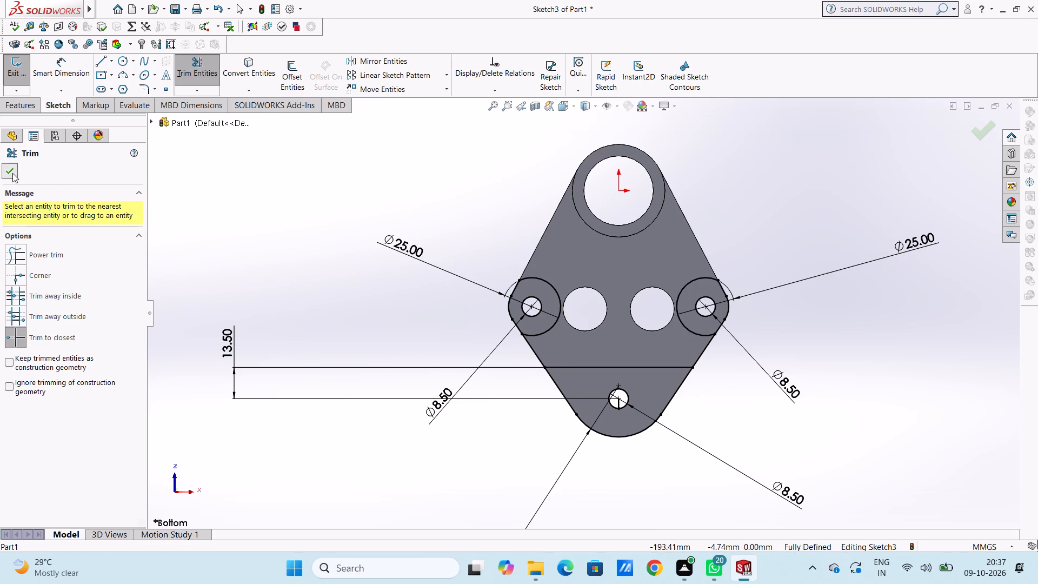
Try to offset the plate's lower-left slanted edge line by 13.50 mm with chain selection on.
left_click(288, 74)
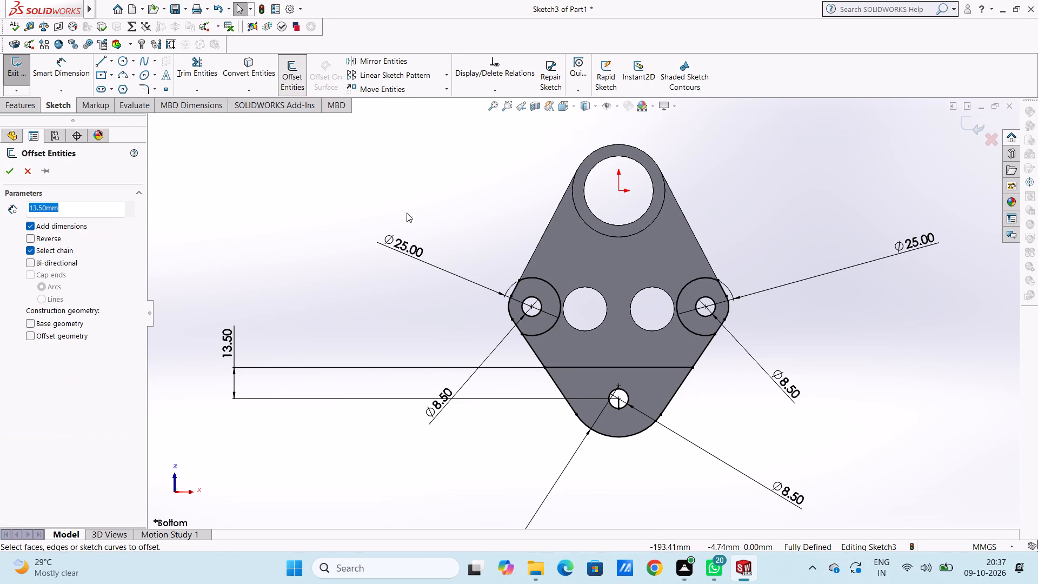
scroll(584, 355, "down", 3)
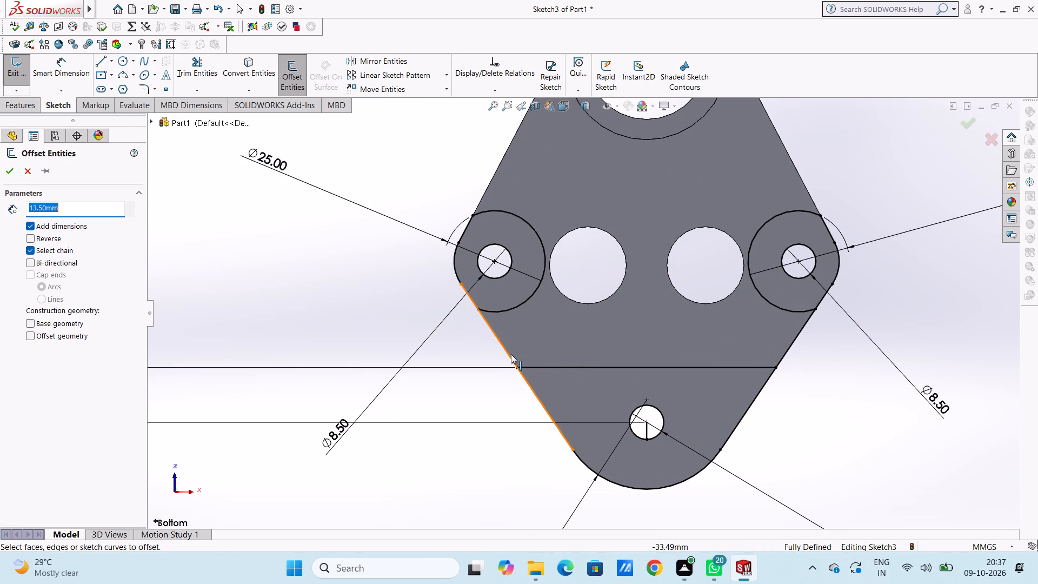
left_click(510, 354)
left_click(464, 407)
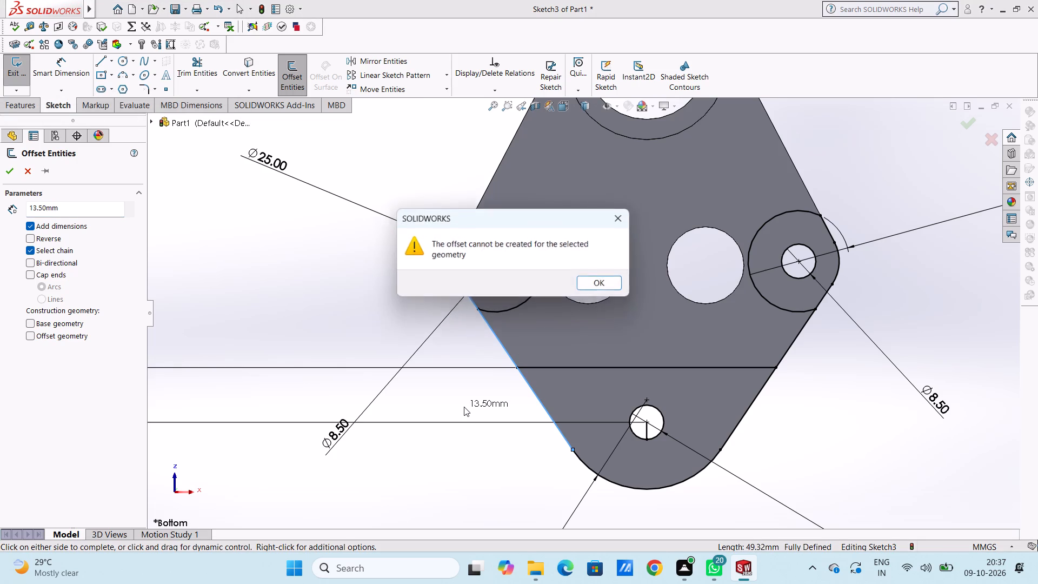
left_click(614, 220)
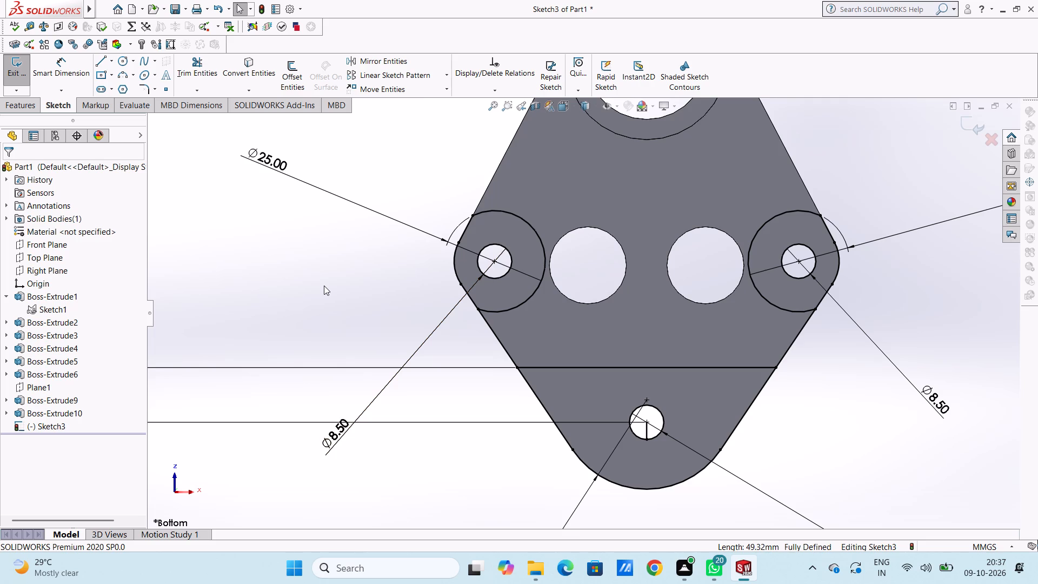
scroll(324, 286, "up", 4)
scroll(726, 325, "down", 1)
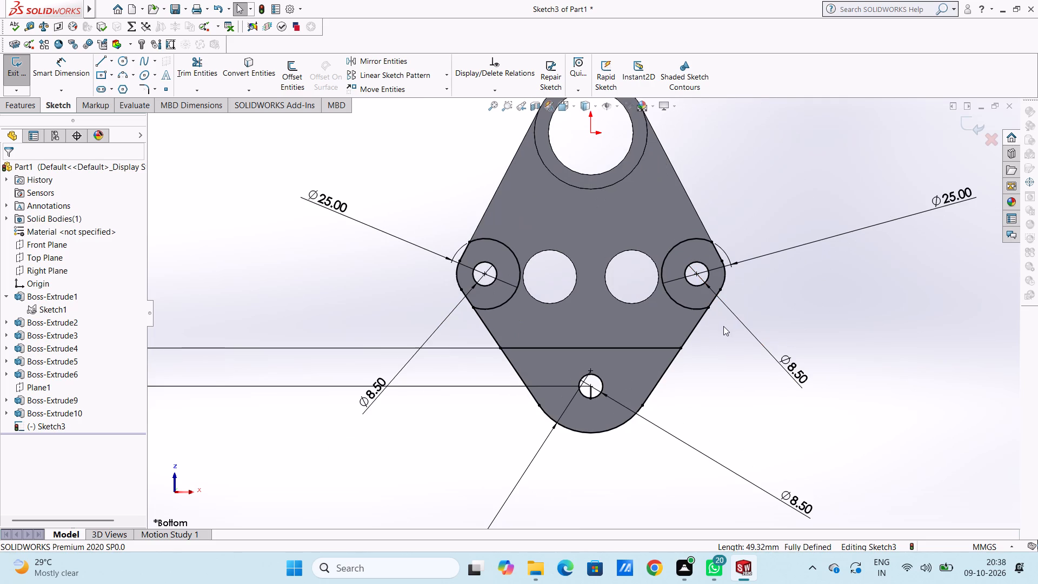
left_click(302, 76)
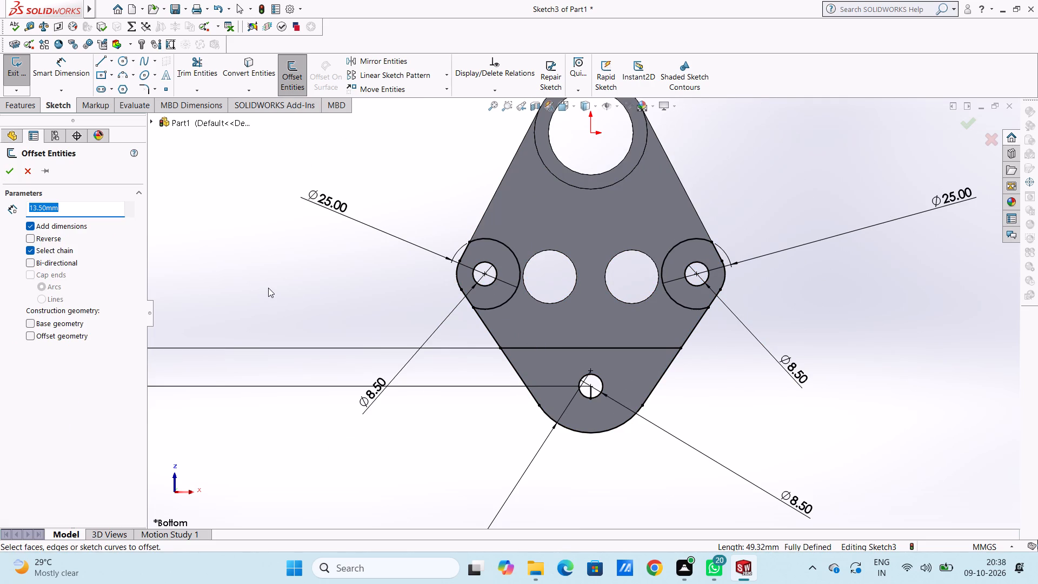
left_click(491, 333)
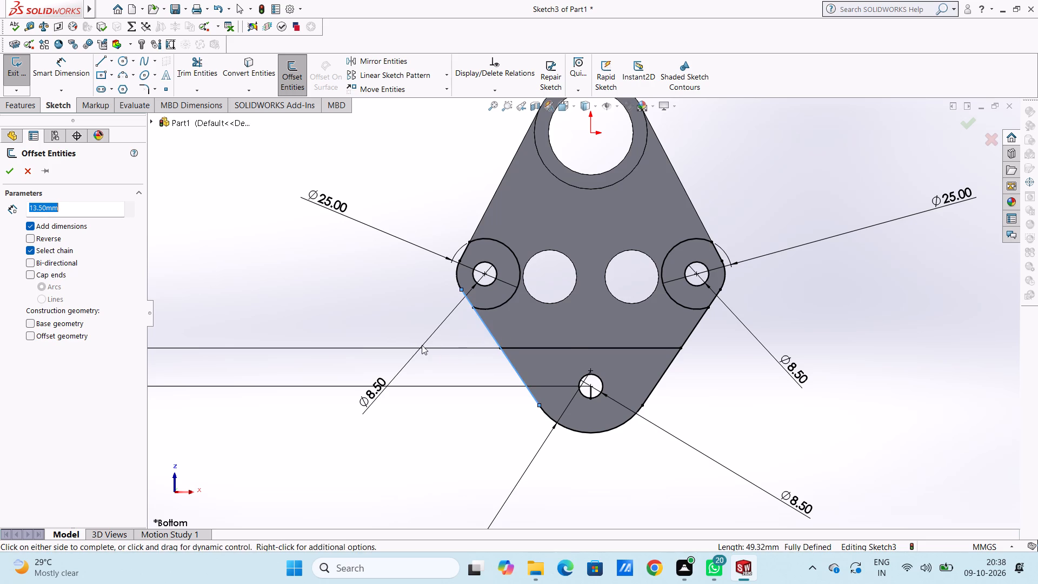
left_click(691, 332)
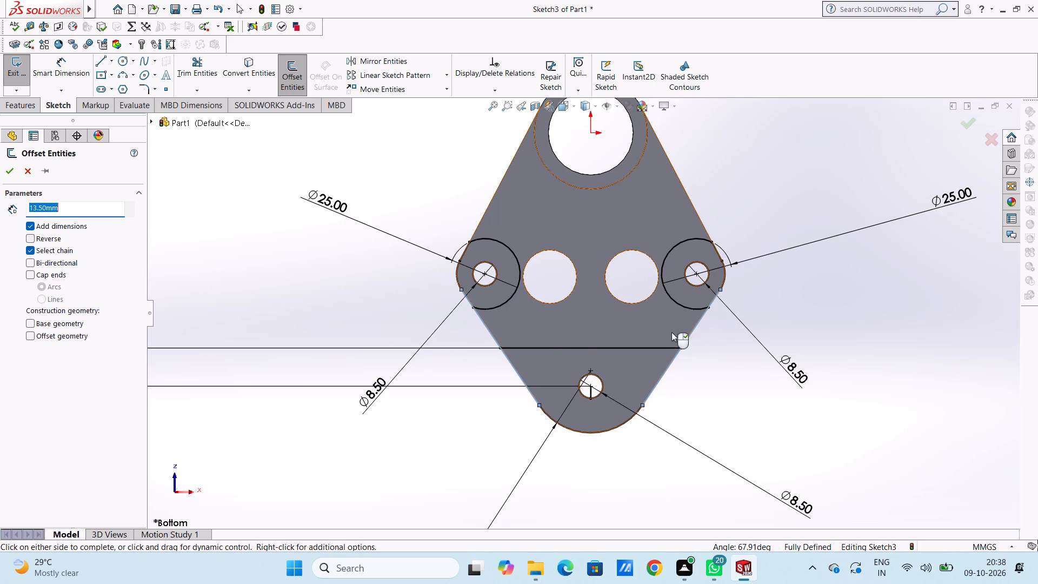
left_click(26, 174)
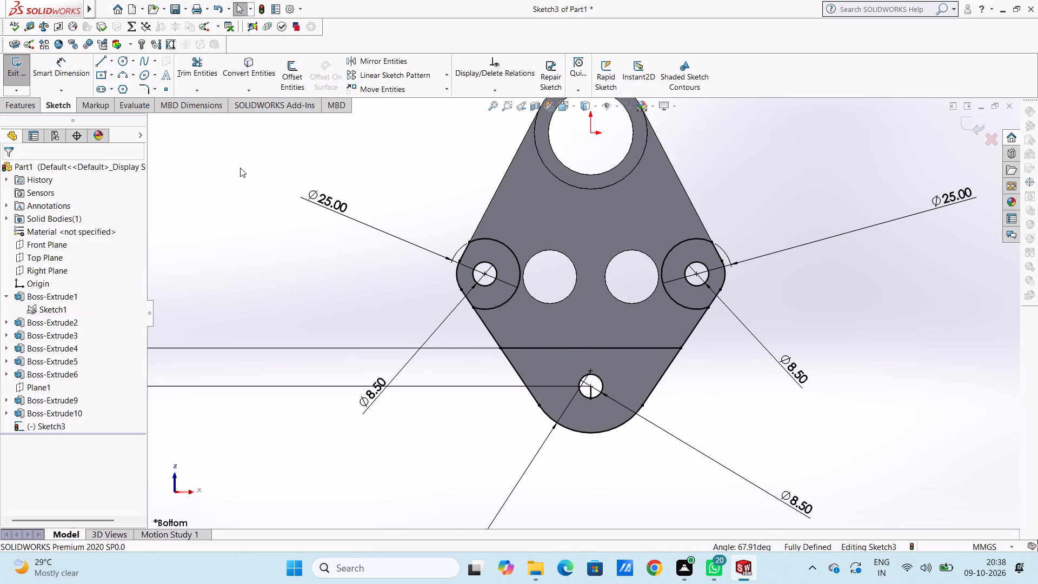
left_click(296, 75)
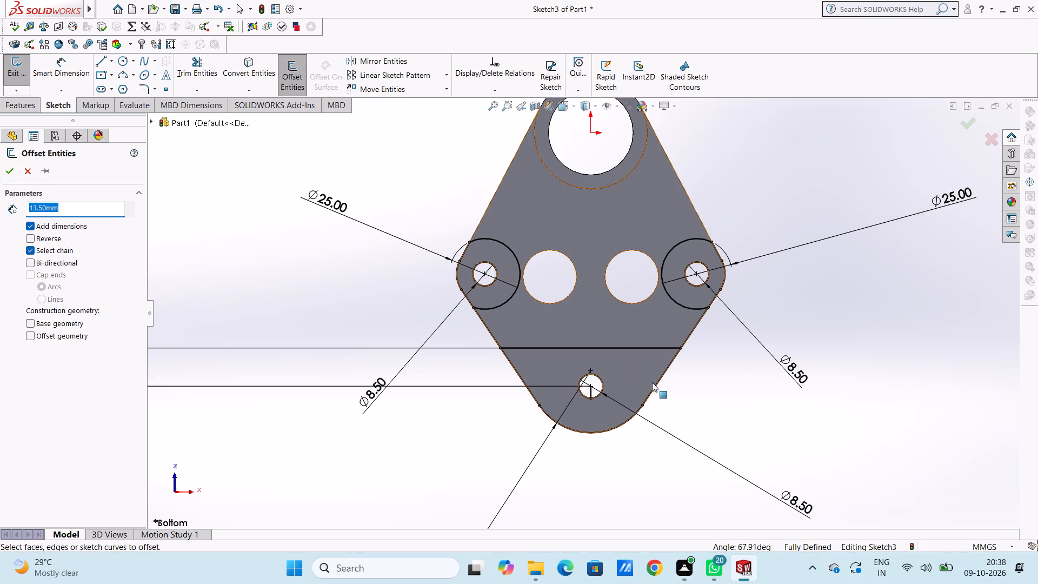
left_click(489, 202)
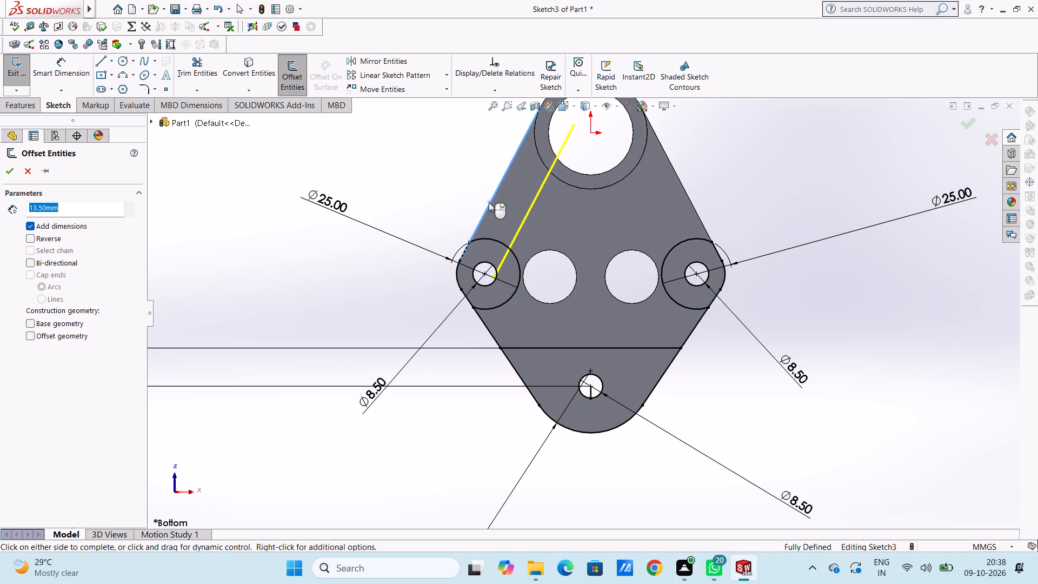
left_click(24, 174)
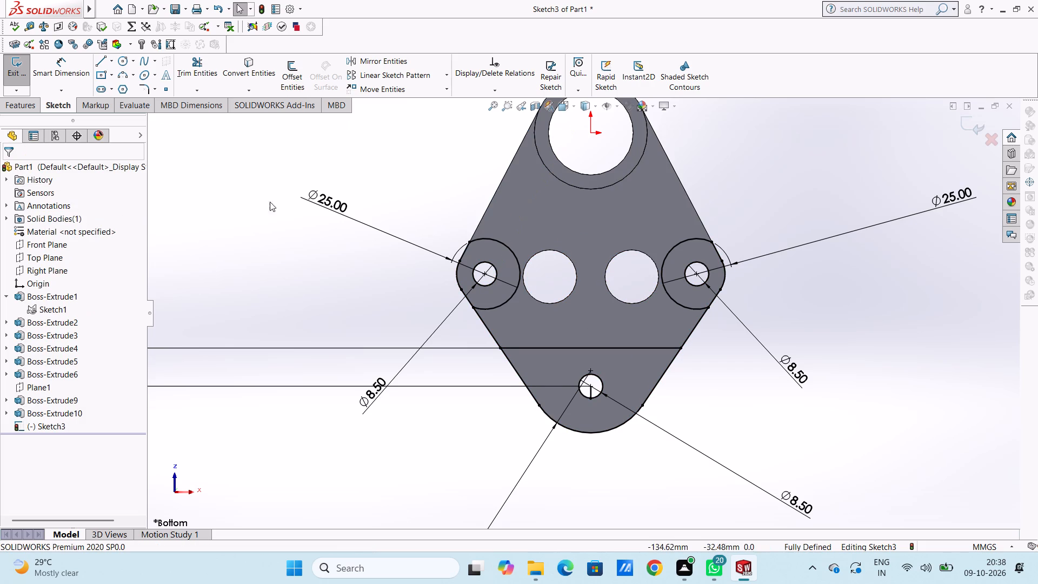
Offset the plate's lower-right slanted edge line 13.50 mm inward, as a single line with the direction reversed.
left_click(292, 71)
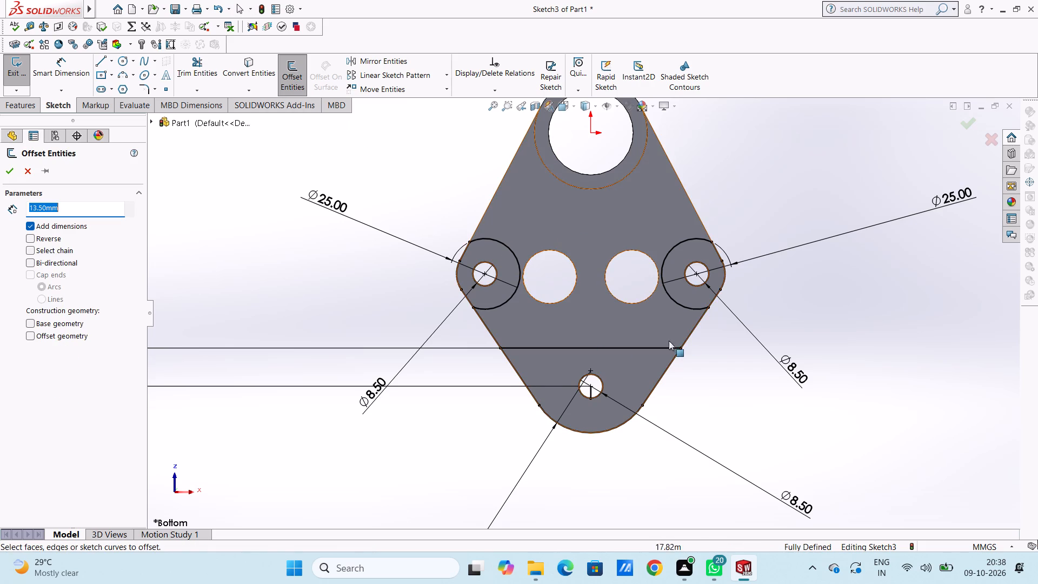
left_click(690, 333)
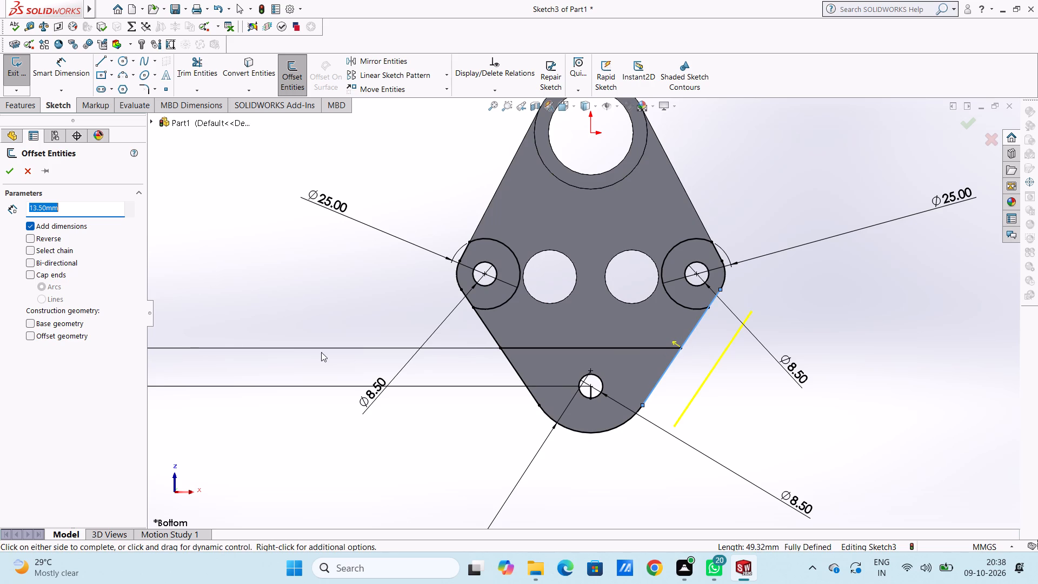
left_click(28, 237)
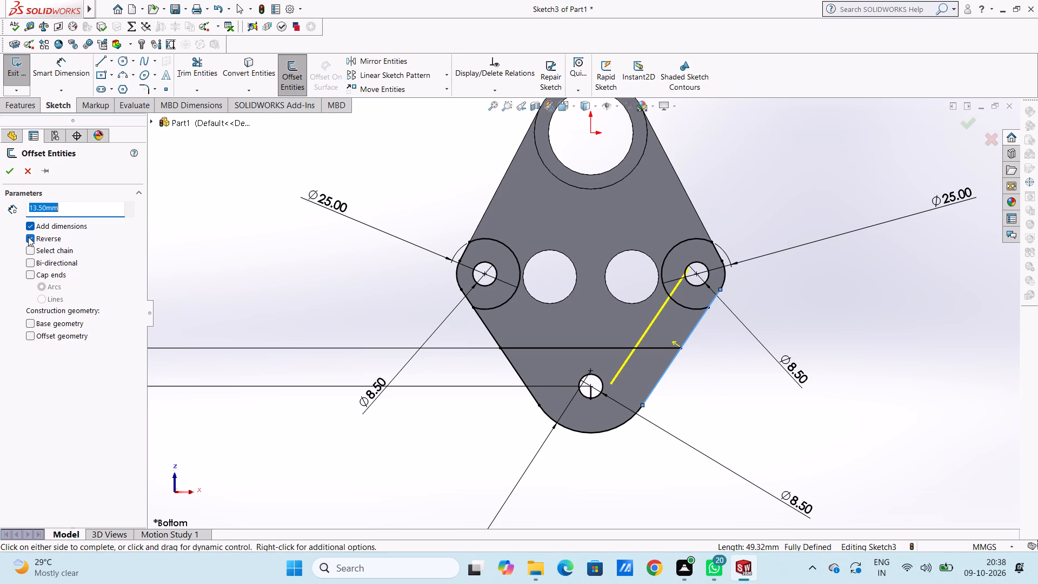
left_click(10, 172)
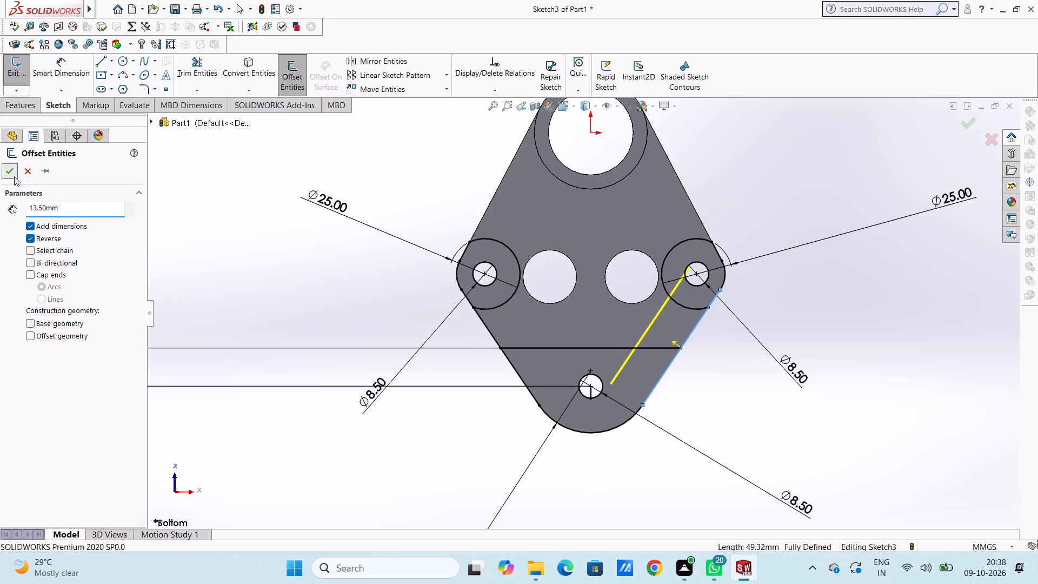
Offset the plate's lower-left slanted edge line 13.50 mm inward, as a single line with the direction reversed.
left_click(290, 71)
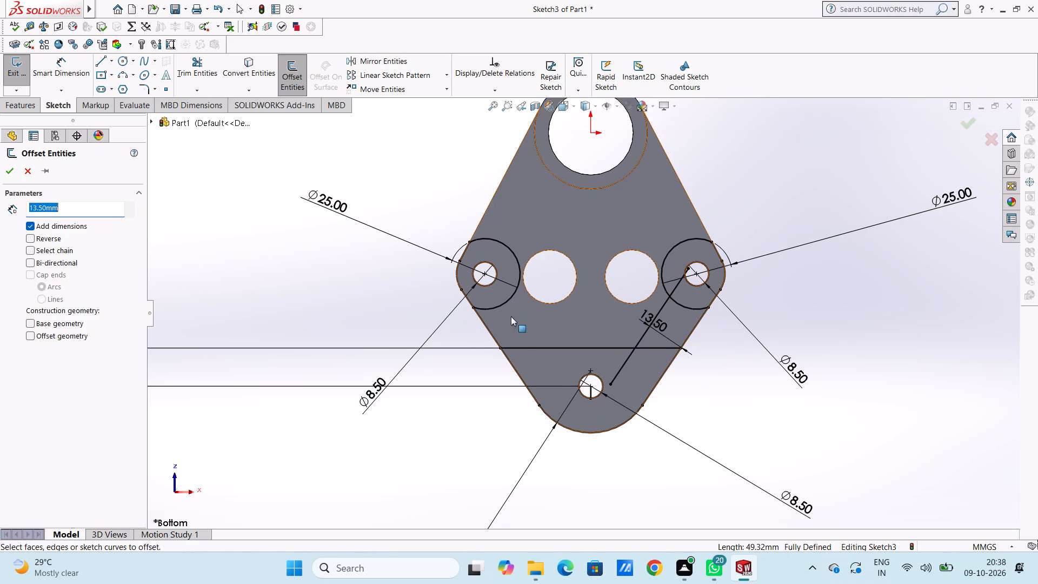
left_click(484, 328)
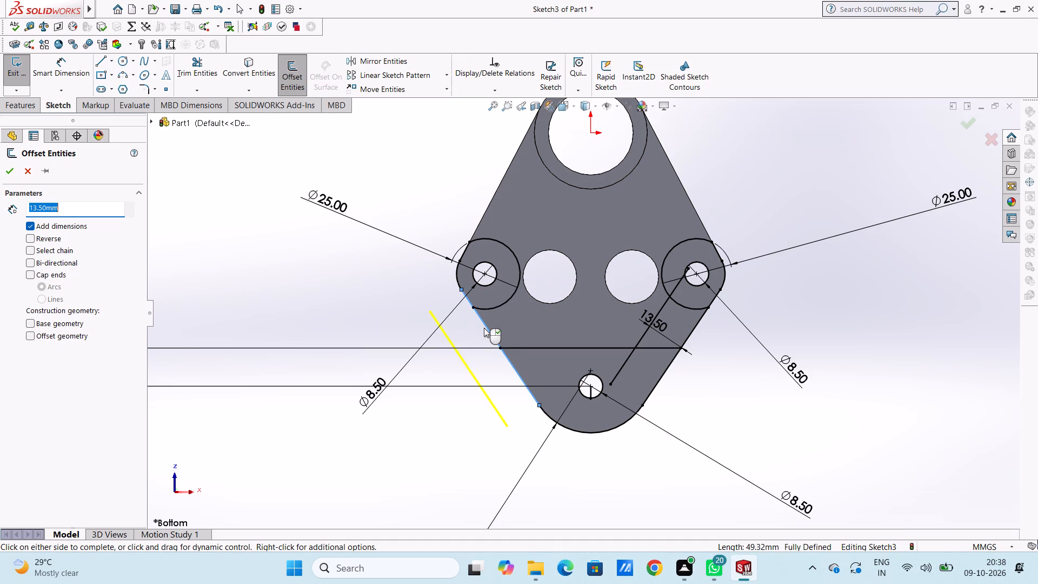
left_click(42, 238)
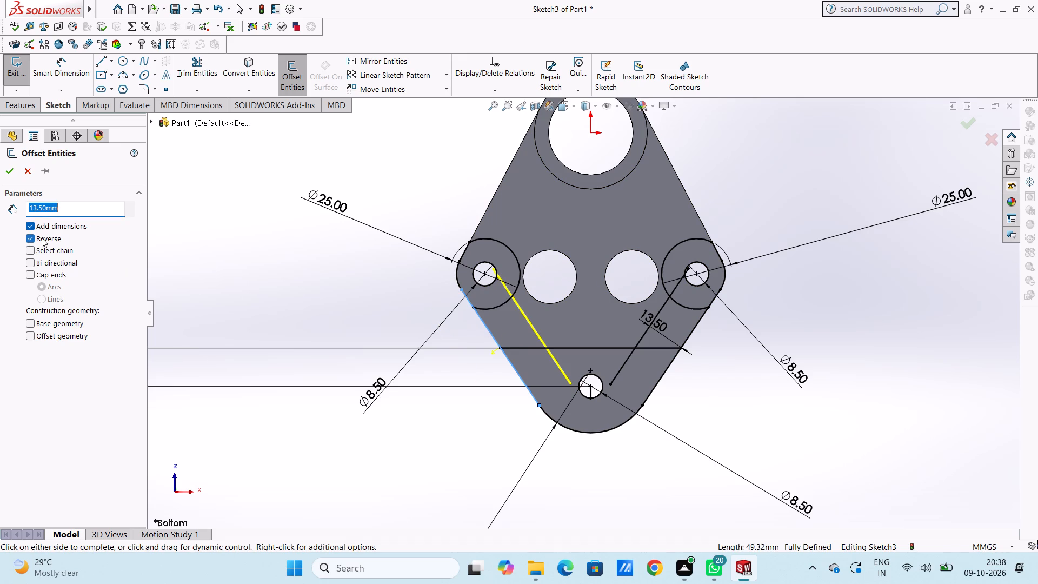
left_click(5, 174)
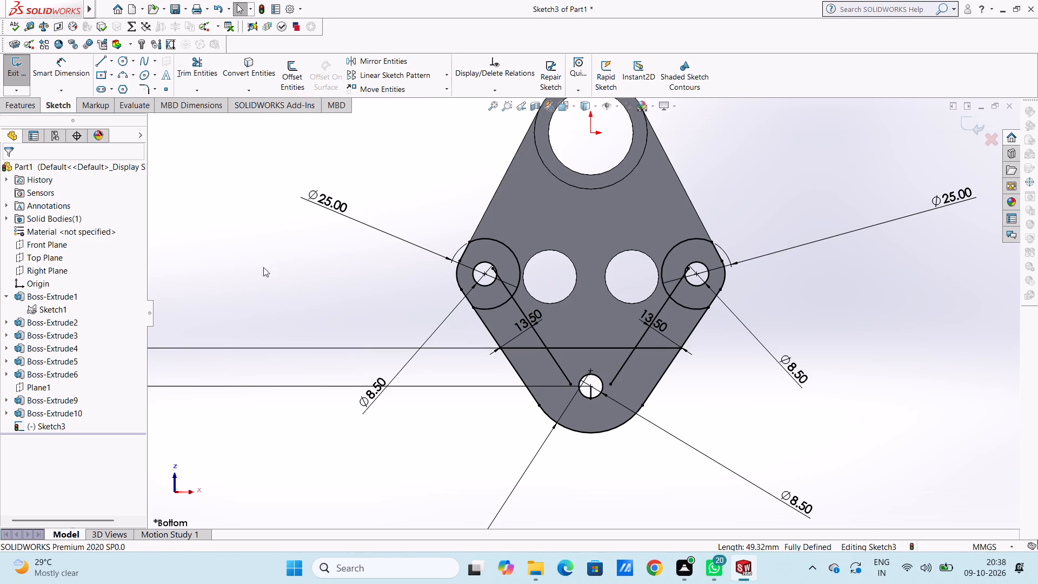
Trim the portion of the left offset line that lies inside the left 25 mm circle, including the piece within the hole.
scroll(558, 216, "down", 1)
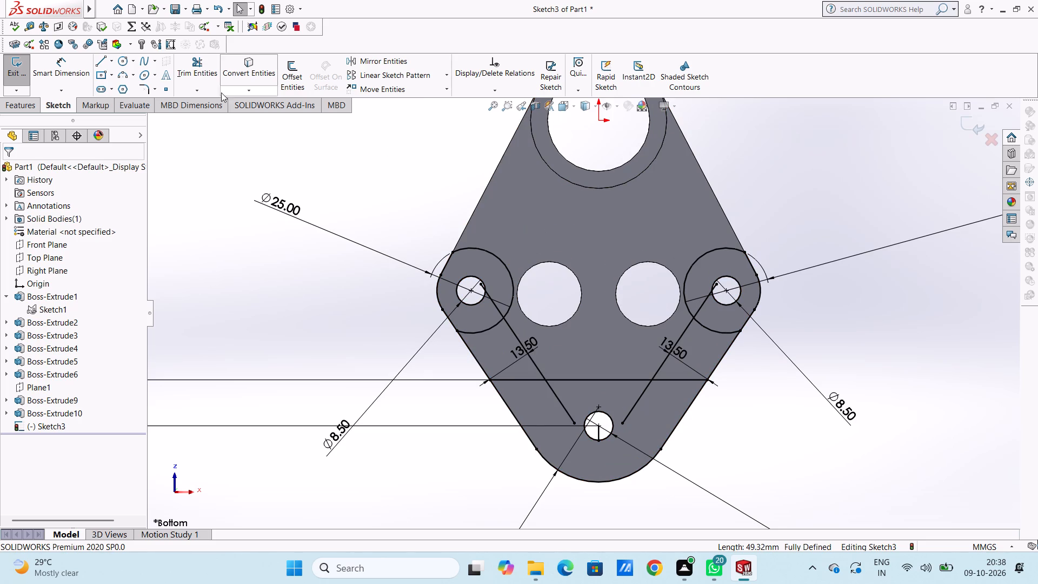
left_click(204, 74)
left_click(491, 299)
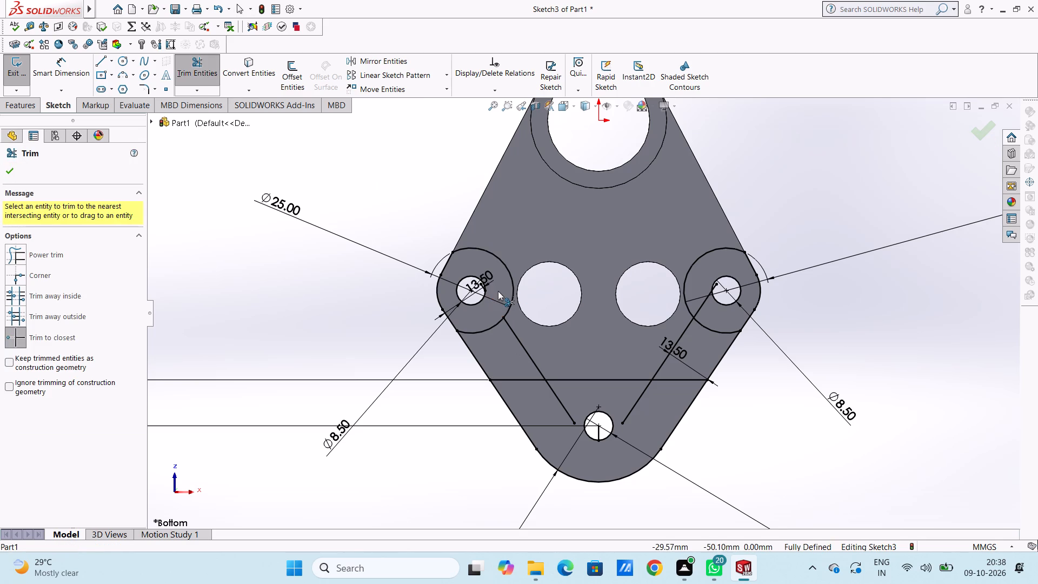
scroll(498, 291, "down", 6)
left_click(493, 290)
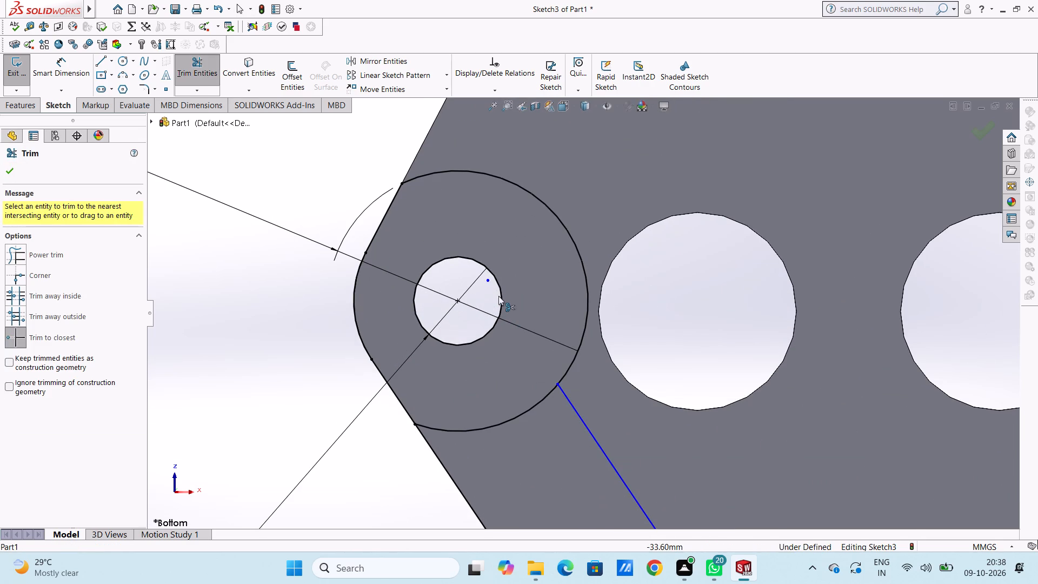
left_click(489, 278)
left_click(488, 280)
Trim the portion of the right offset line that lies inside the right 25 mm circle.
scroll(564, 313, "up", 3)
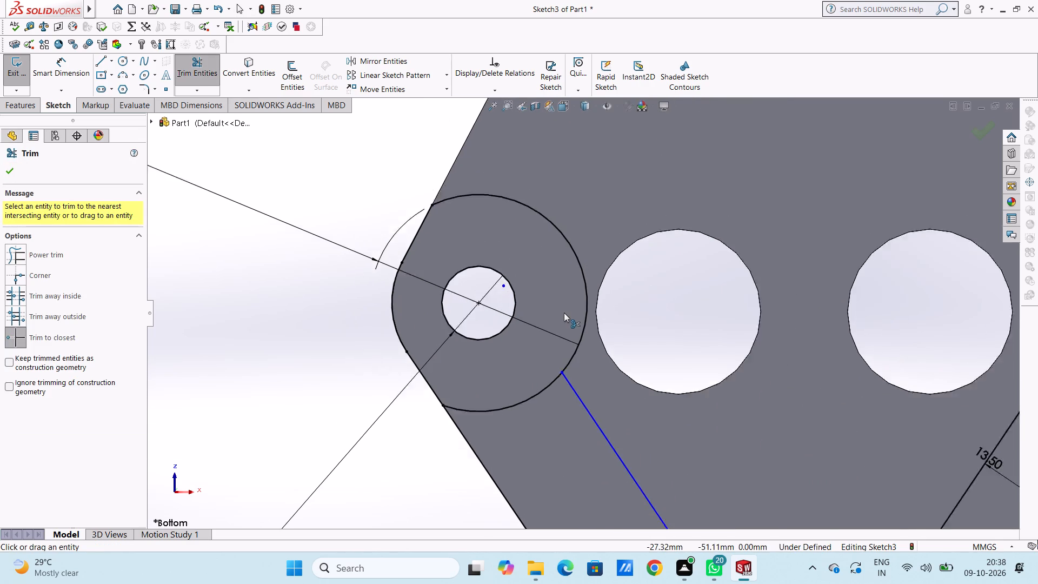
scroll(564, 313, "up", 6)
scroll(717, 373, "down", 5)
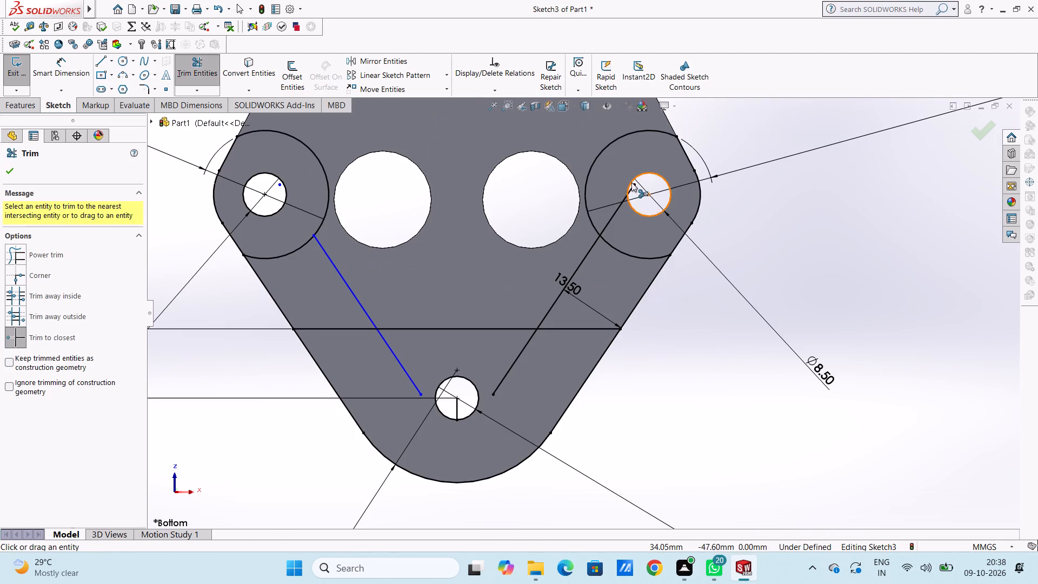
left_click(632, 186)
left_click(619, 206)
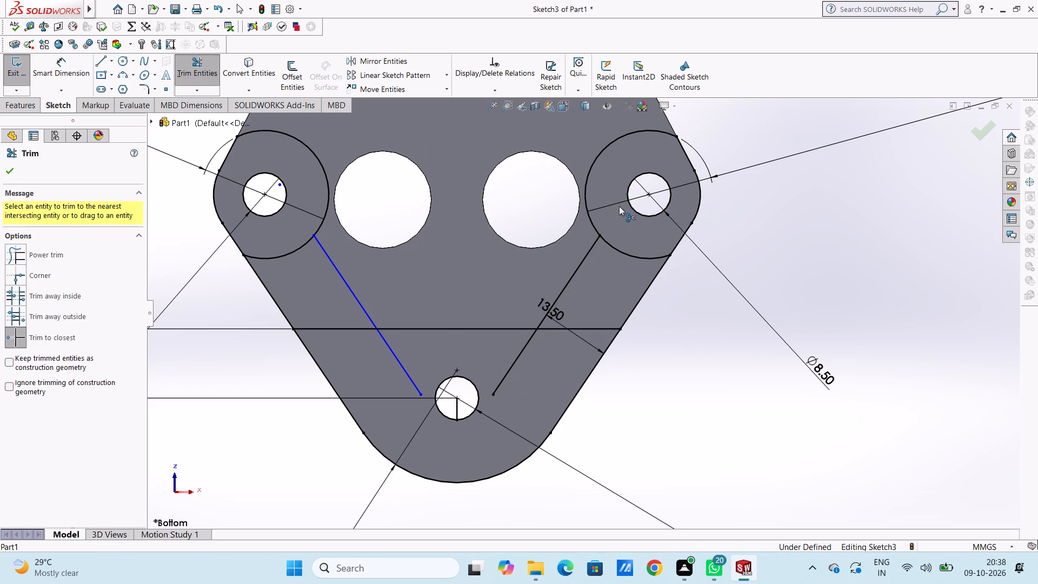
Trim the horizontal line outside the two offset lines and the offset lines' ends below it, leaving a closed-bottom profile.
scroll(597, 277, "up", 3)
scroll(531, 323, "down", 2)
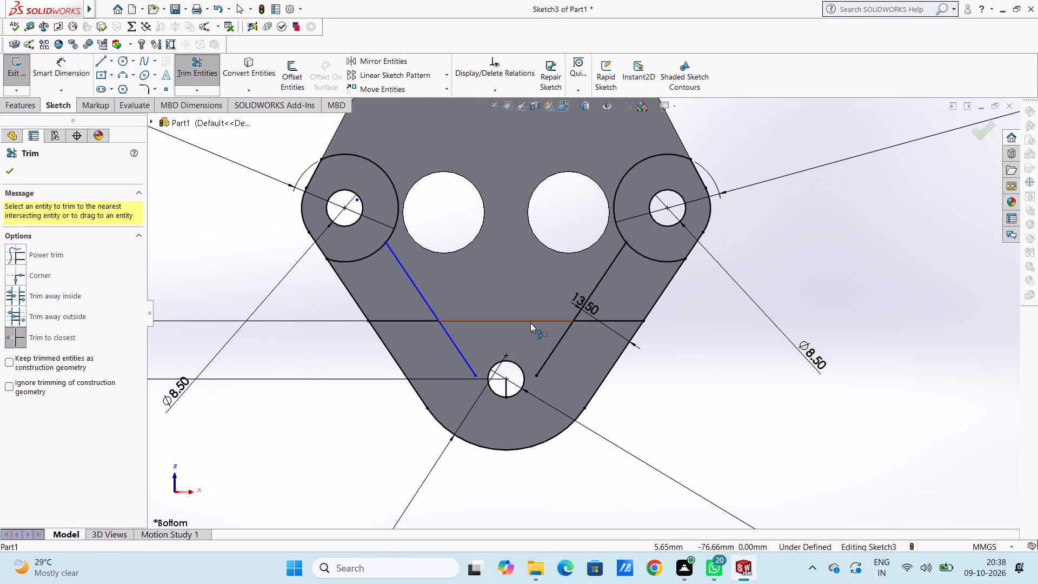
scroll(530, 323, "up", 1)
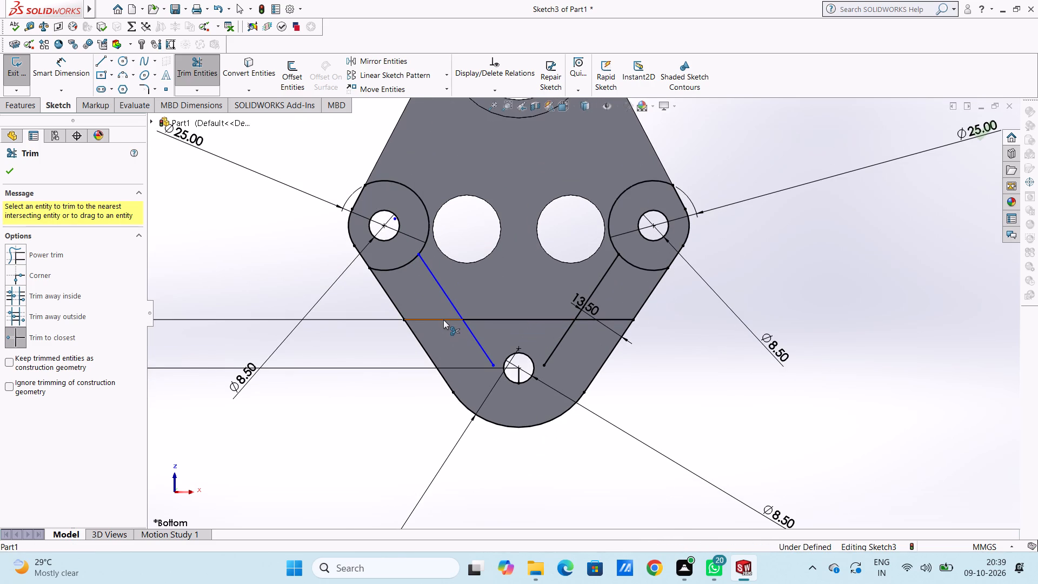
left_click(443, 320)
left_click(480, 345)
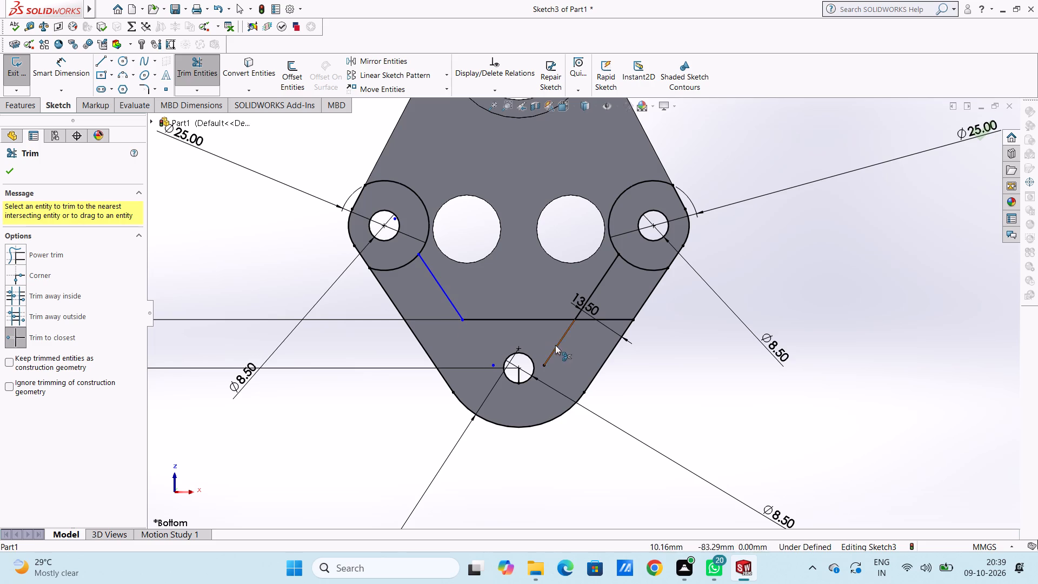
left_click(555, 345)
left_click(614, 319)
scroll(516, 323, "up", 2)
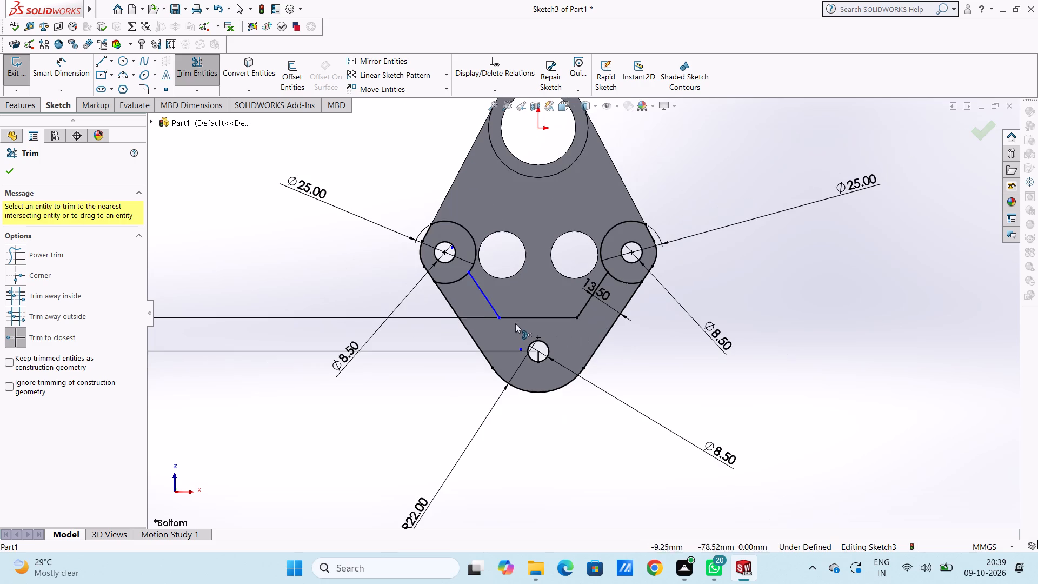
left_click(3, 174)
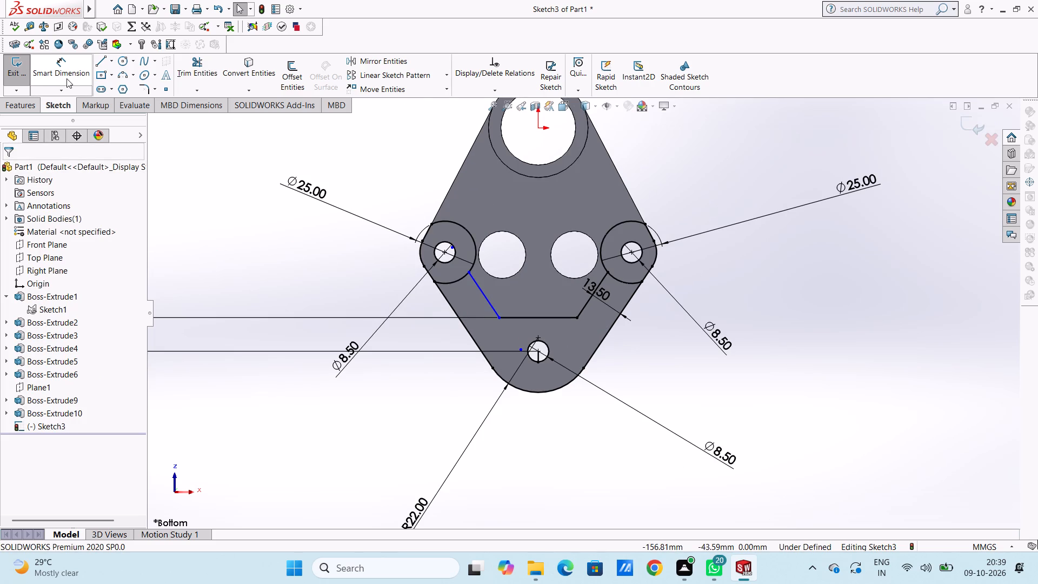
Dimension the left offset line at 13.50 mm from the plate's lower-left slanted edge.
left_click(67, 68)
left_click(487, 295)
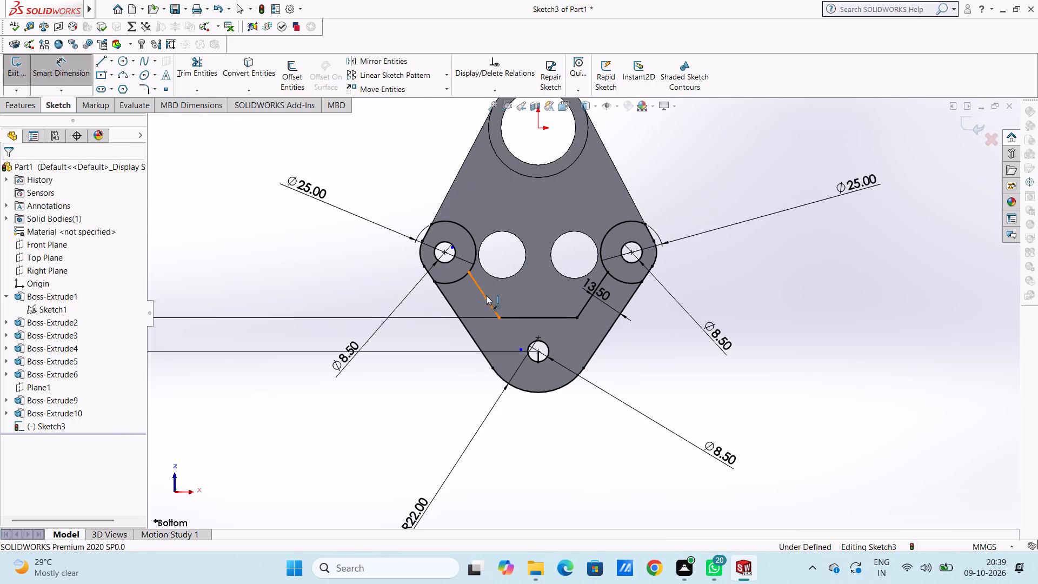
left_click(462, 321)
left_click(356, 407)
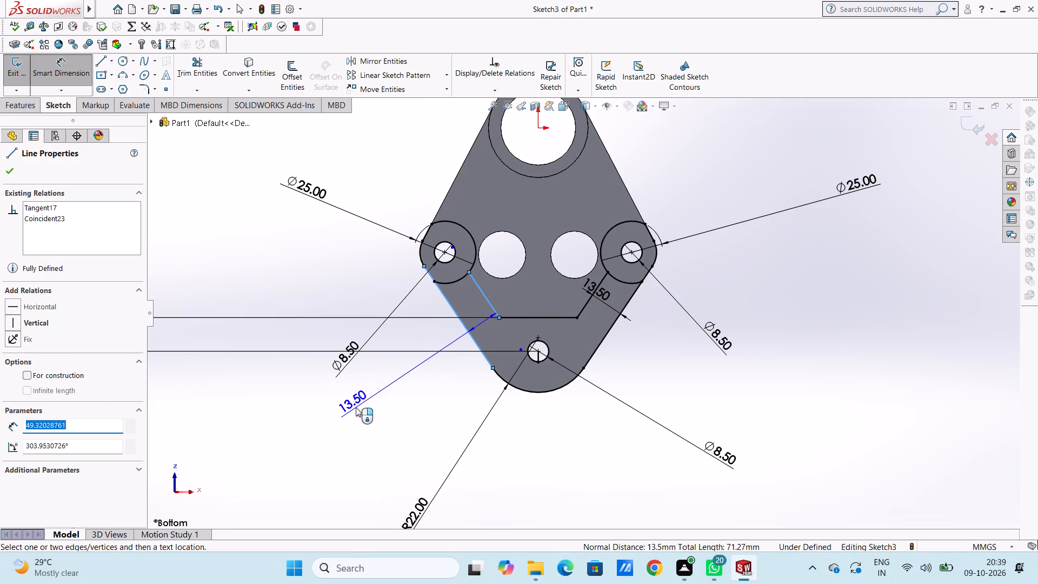
left_click(311, 393)
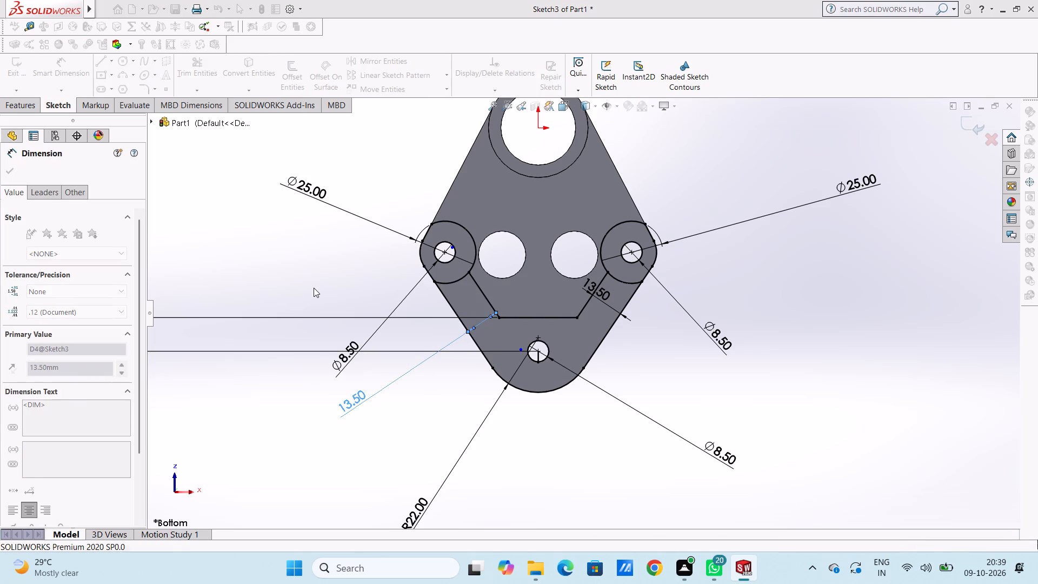
left_click(314, 284)
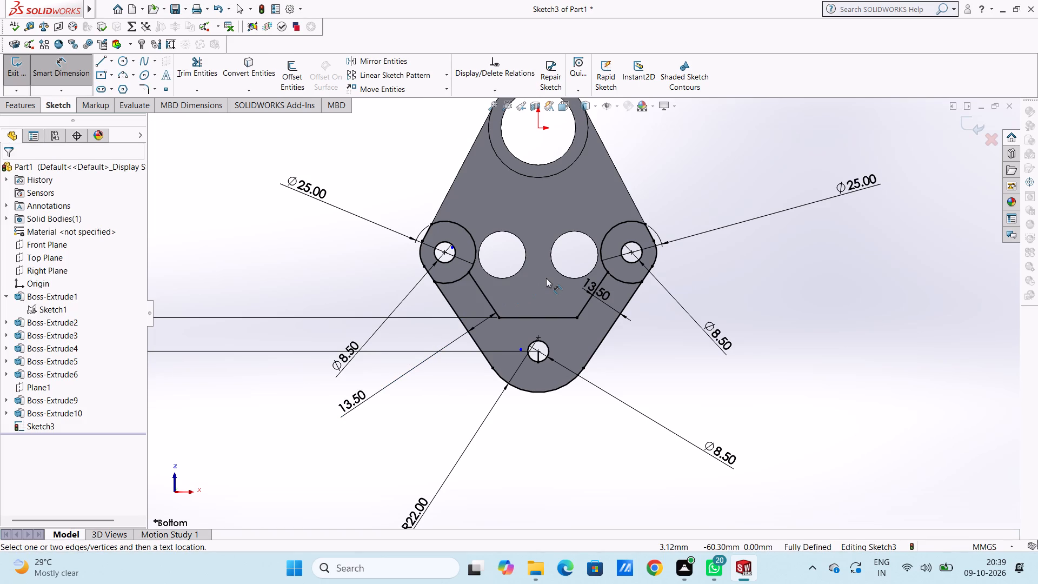
Add 3 mm sketch fillets at both corners where the offset lines meet the horizontal line.
scroll(557, 295, "down", 1)
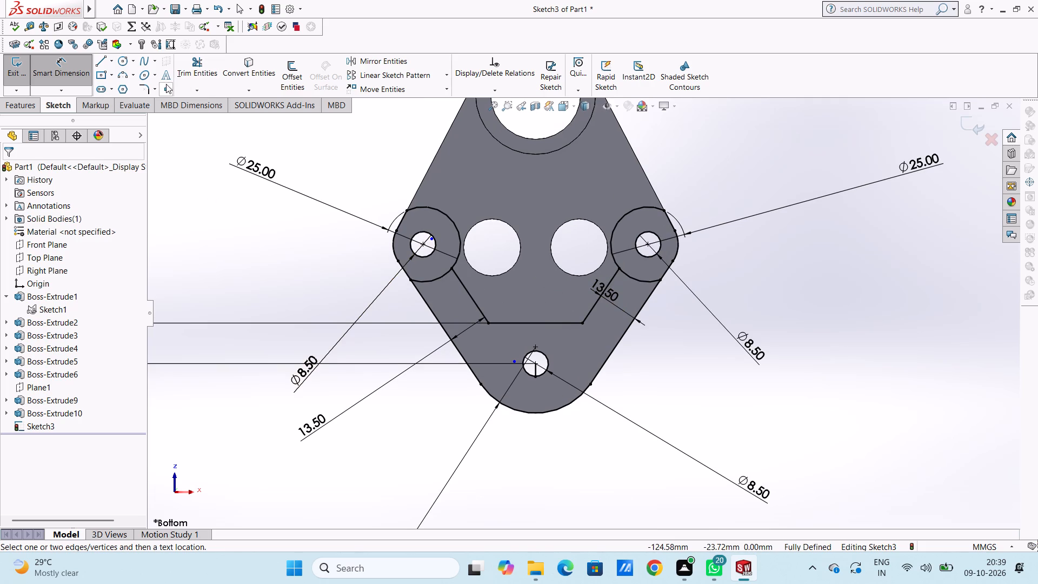
left_click(148, 87)
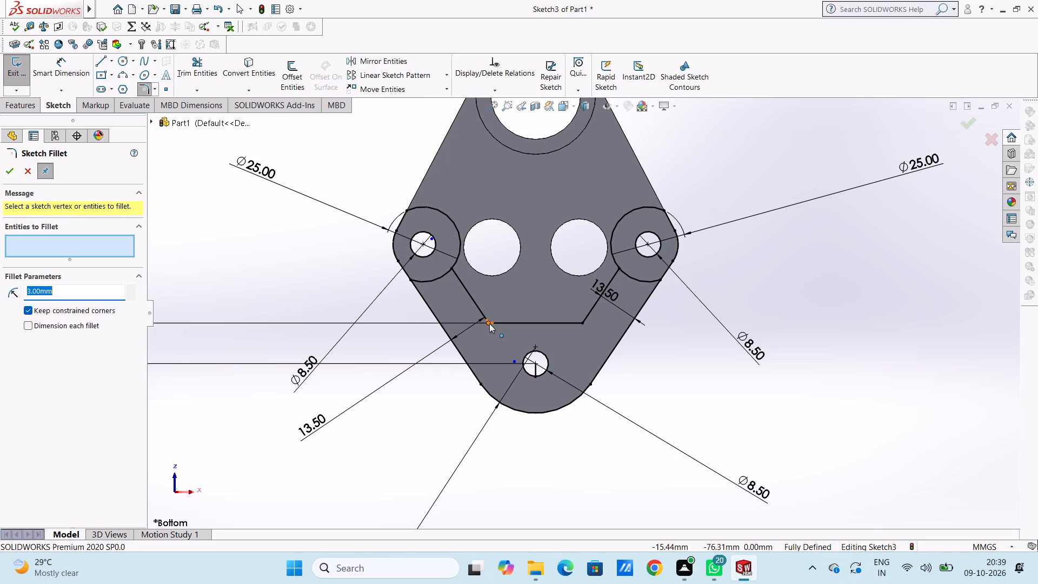
left_click(489, 323)
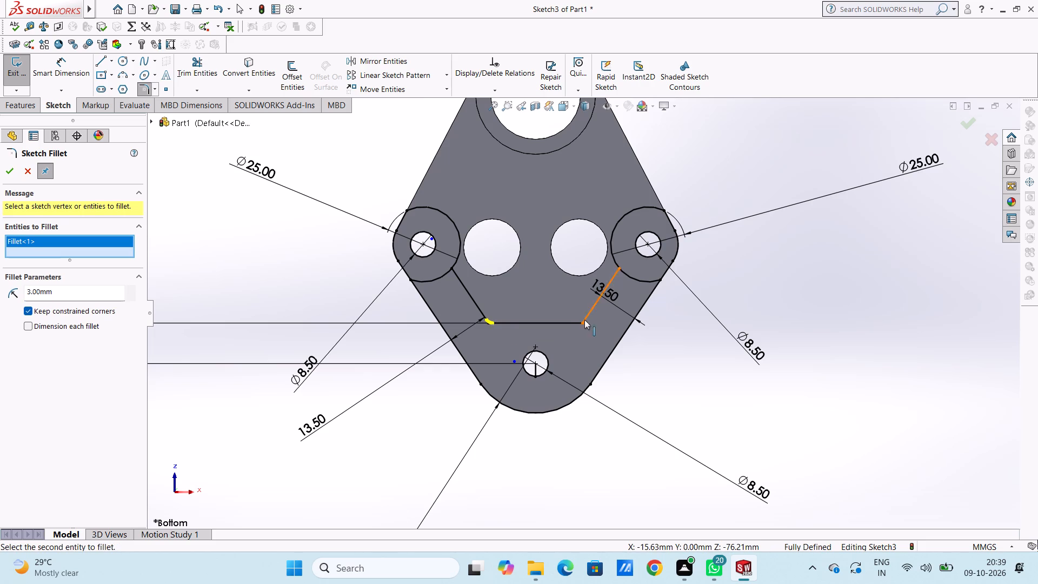
left_click(583, 323)
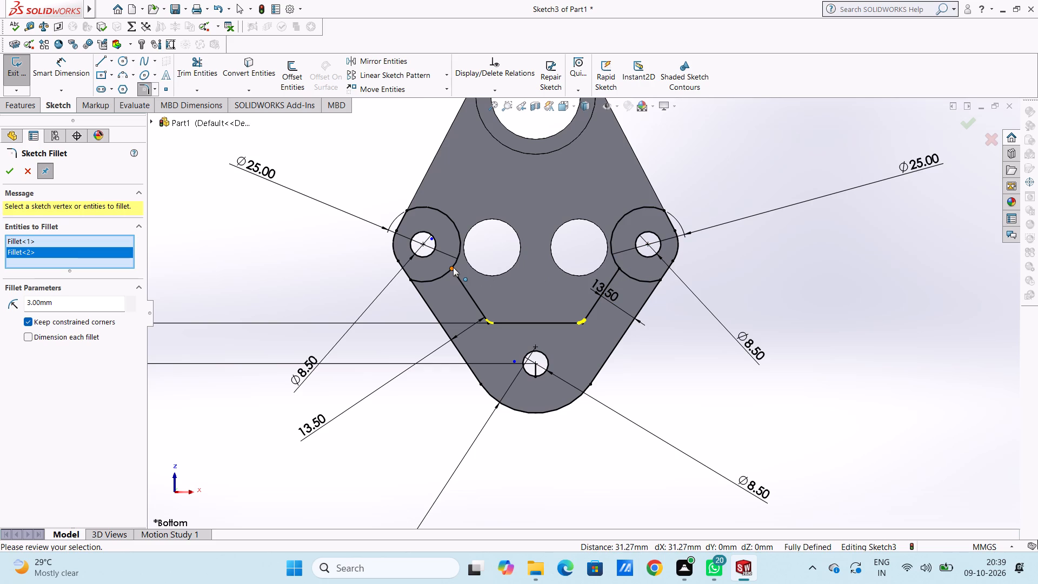
left_click(12, 170)
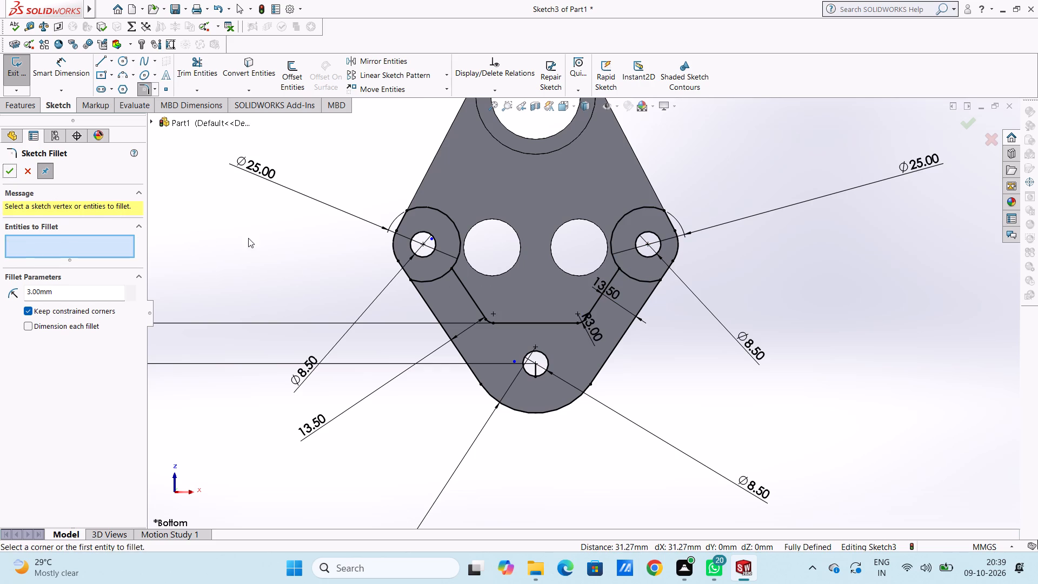
left_click(248, 238)
scroll(557, 269, "down", 3)
scroll(557, 271, "up", 3)
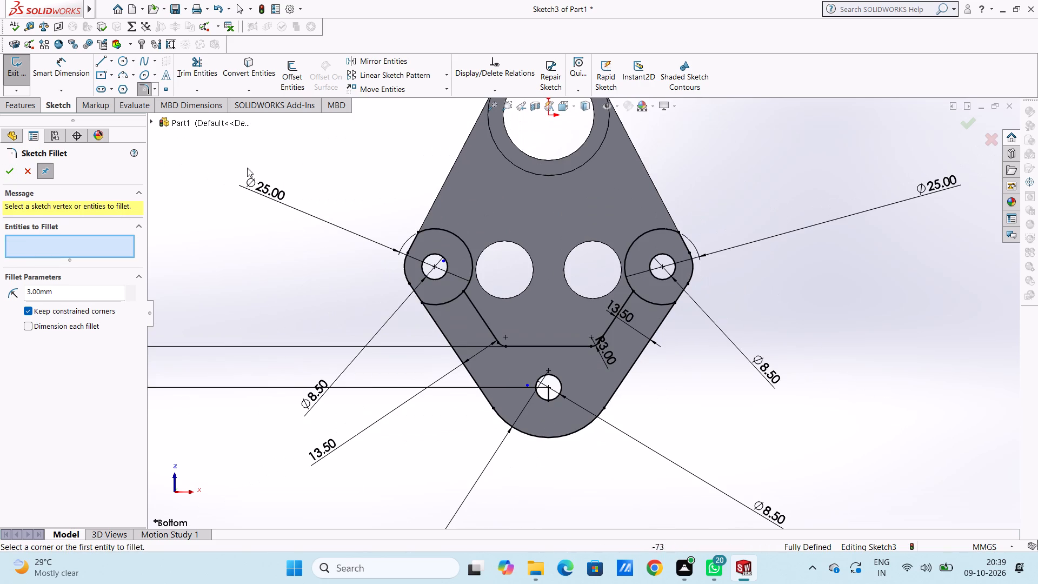
left_click(5, 169)
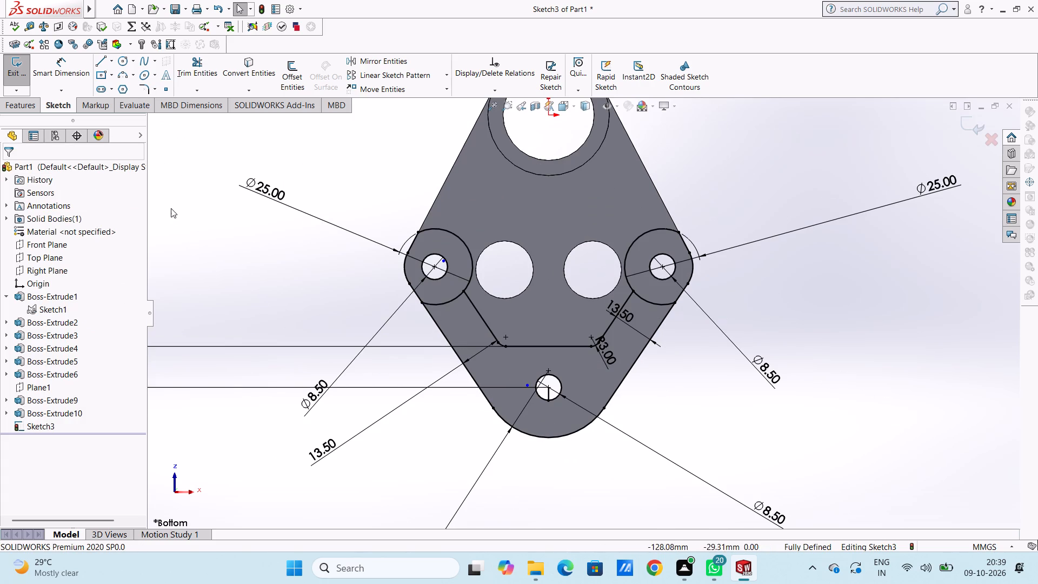
left_click(173, 205)
Draw a 3 mm radius three-point arc from the left 25 mm circle to the upper end of the left offset line.
left_click(120, 76)
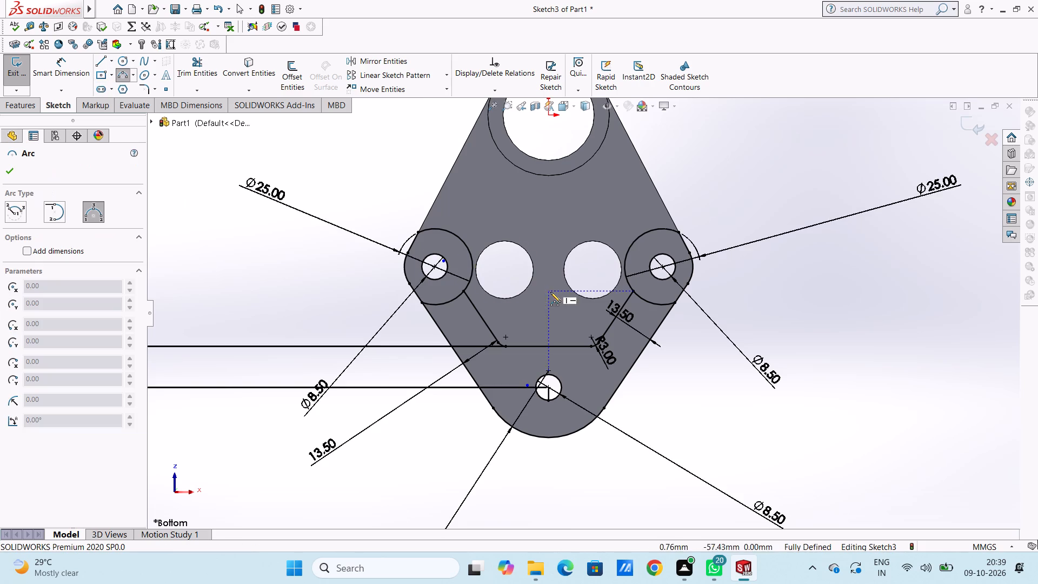
scroll(524, 296, "down", 5)
left_click(412, 274)
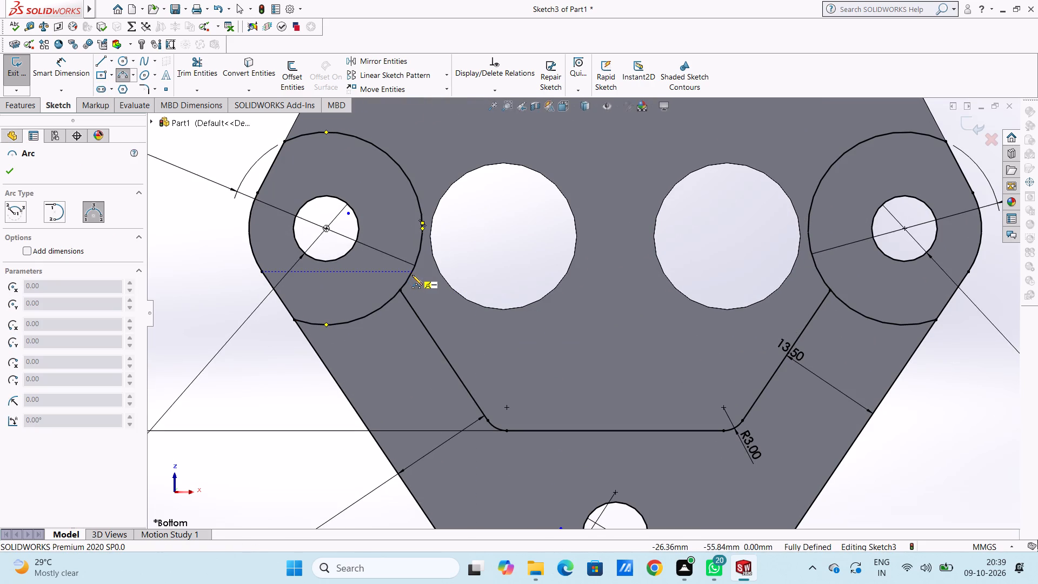
left_click(415, 310)
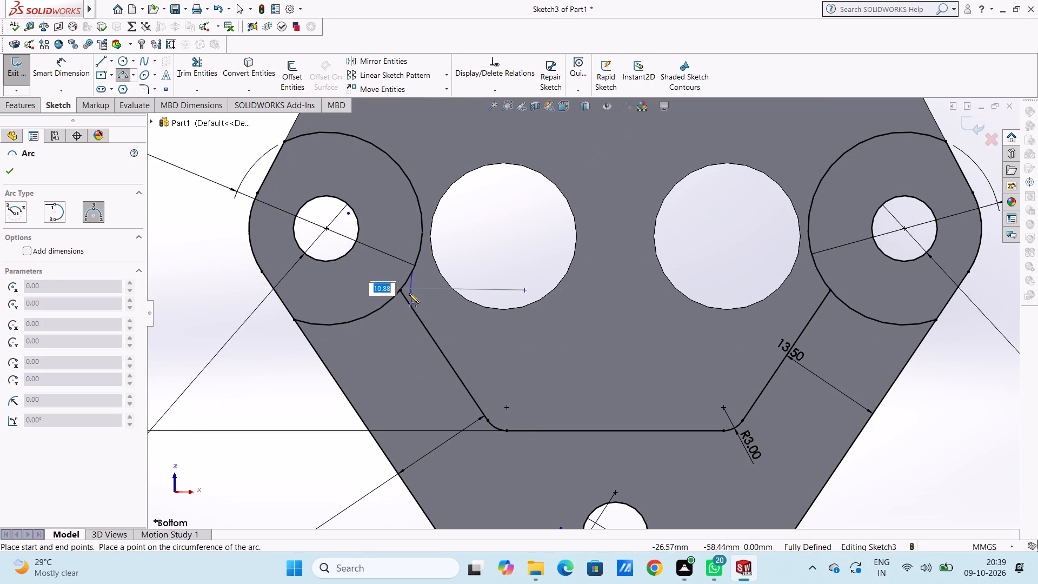
key("3")
key("Return")
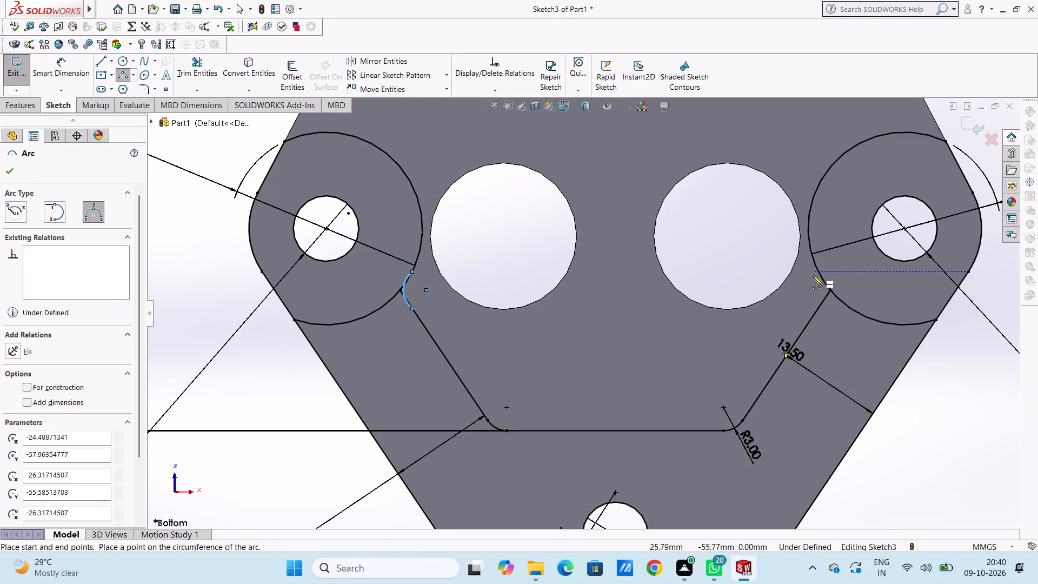
Draw a 3 mm radius three-point arc from the right 25 mm circle to the upper end of the right offset line.
left_click(813, 261)
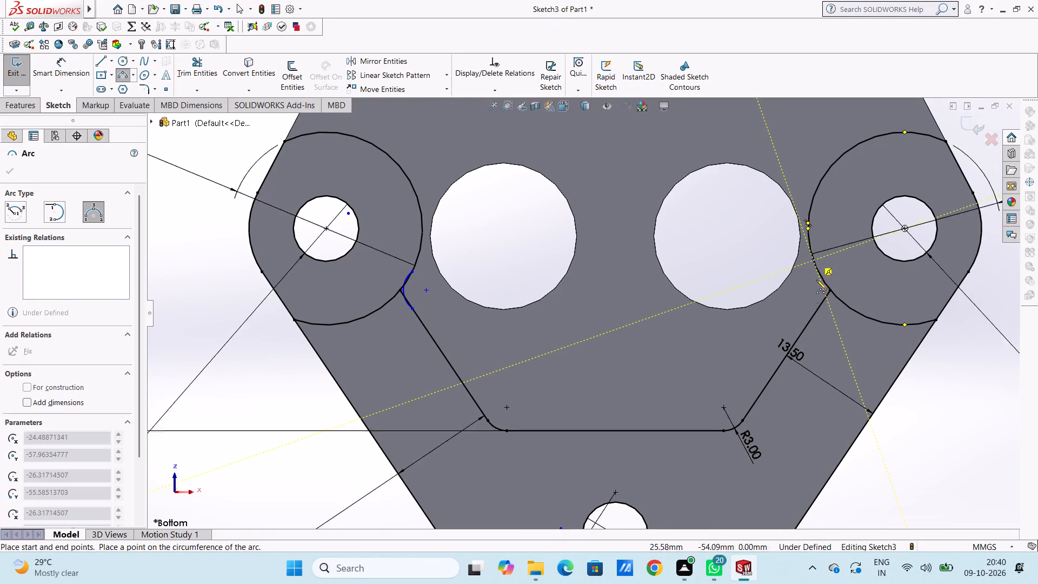
left_click(814, 310)
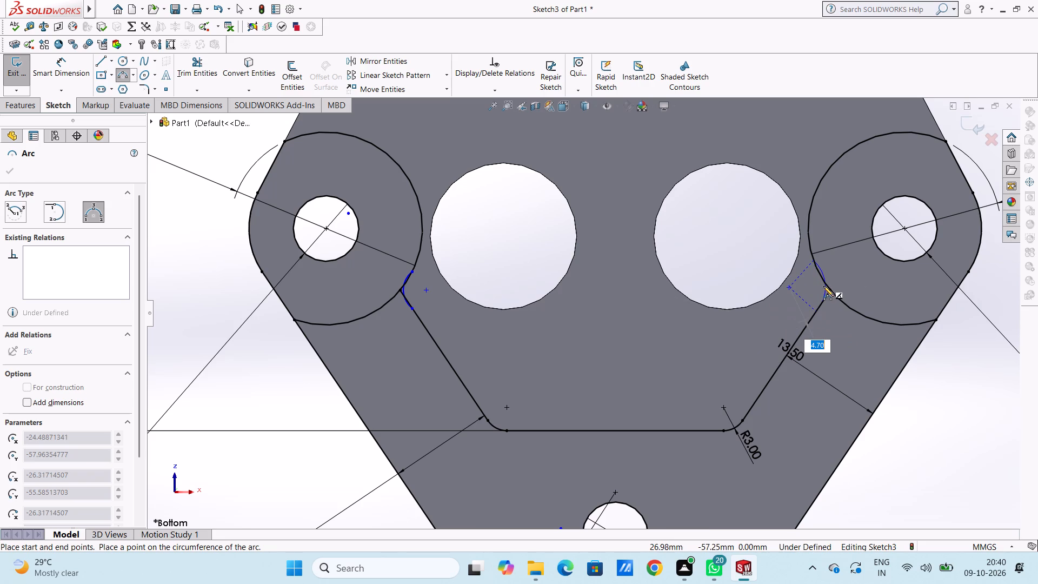
key("3")
key("Return")
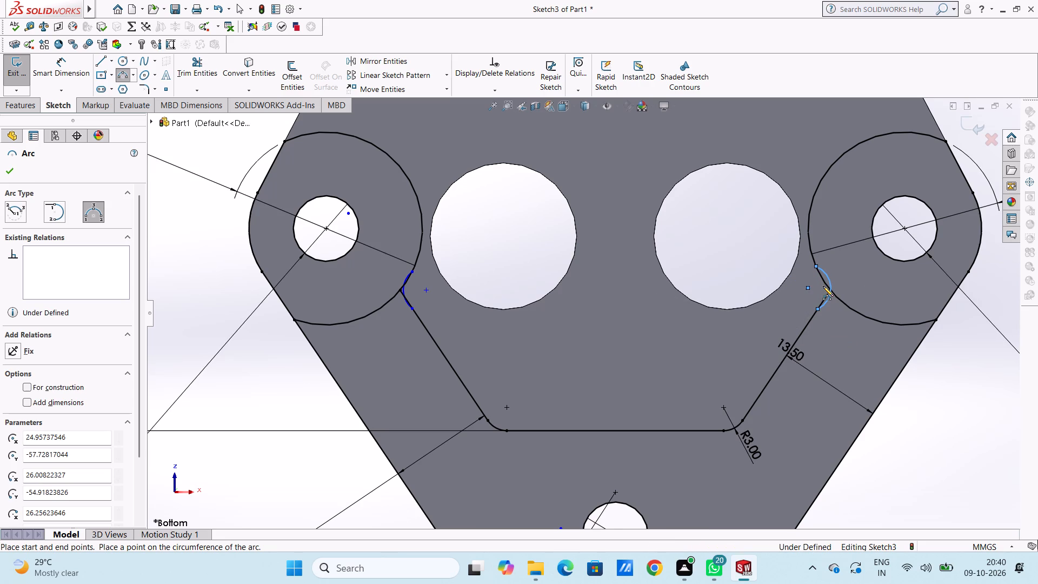
left_click(10, 174)
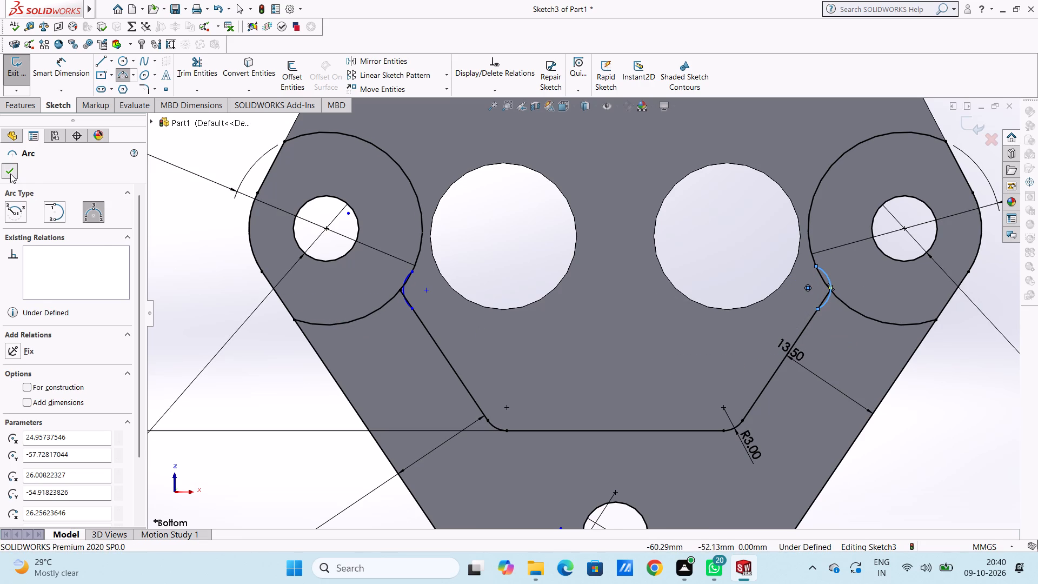
scroll(189, 301, "up", 3)
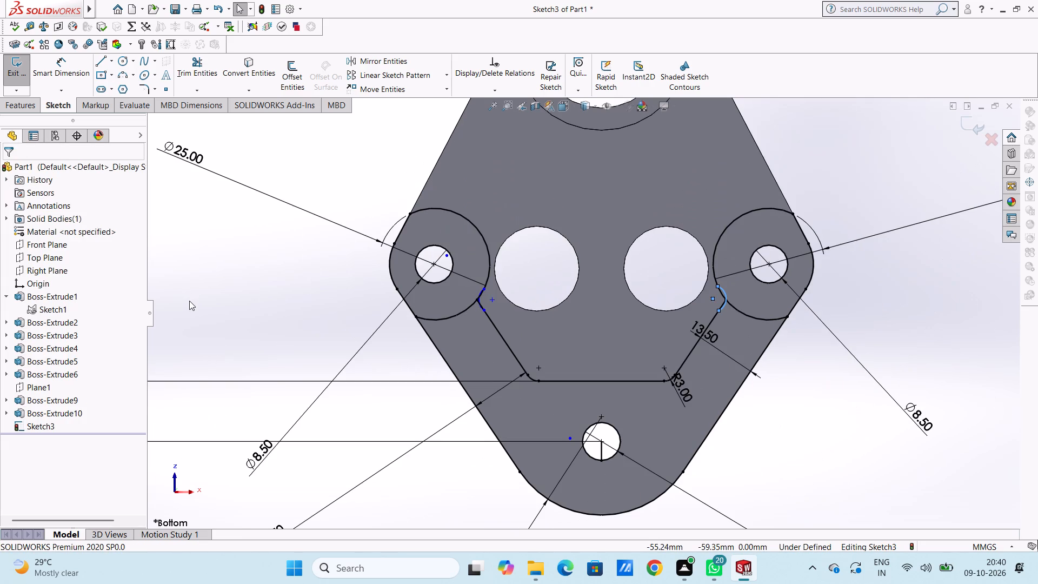
Dimension the left three-point arc's radius at 3 mm.
left_click(76, 76)
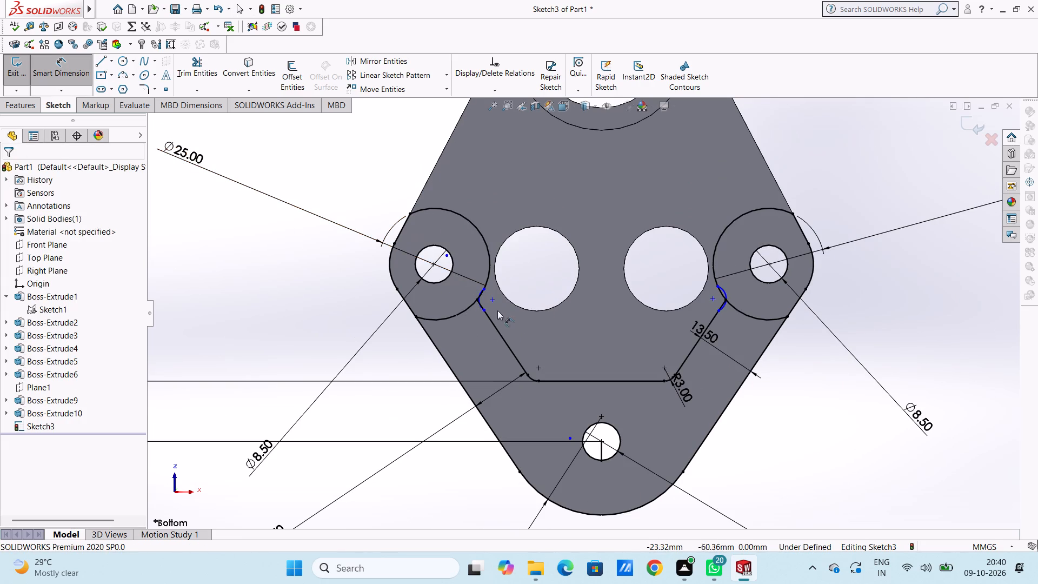
scroll(487, 309, "down", 5)
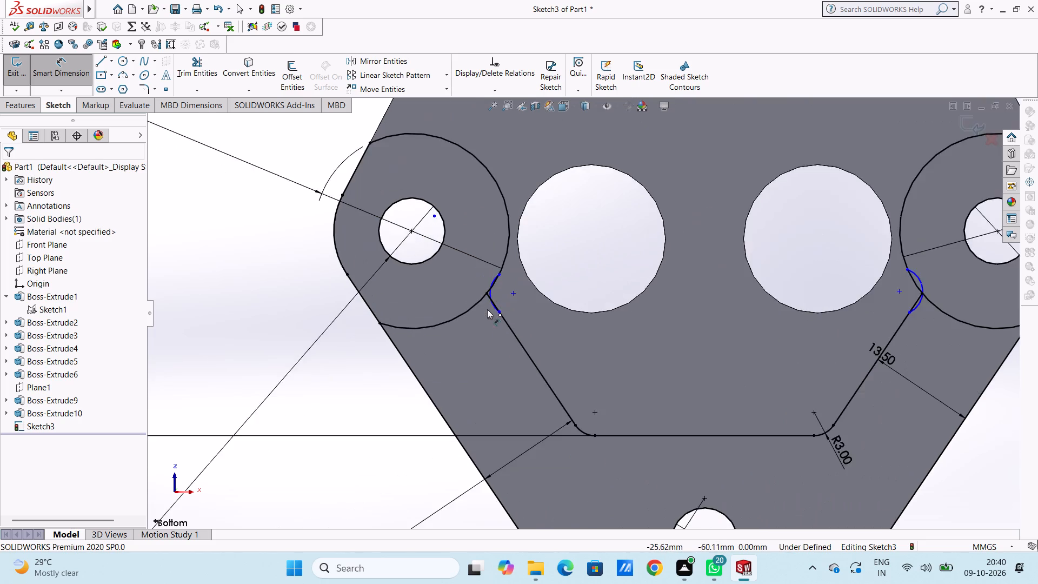
left_click(503, 286)
scroll(282, 221, "up", 4)
left_click(248, 226)
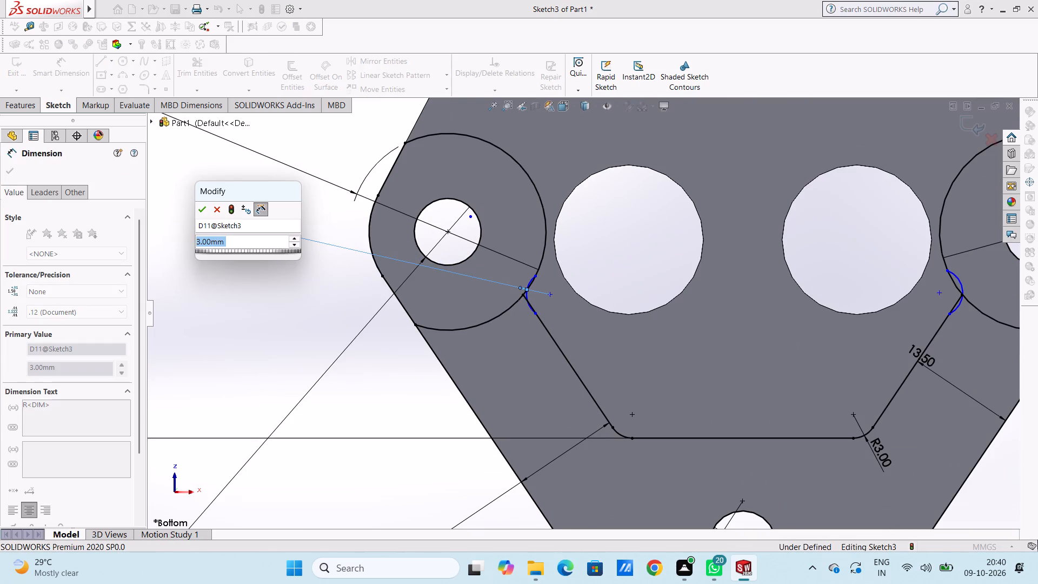
left_click(205, 210)
left_click(276, 287)
scroll(276, 287, "up", 5)
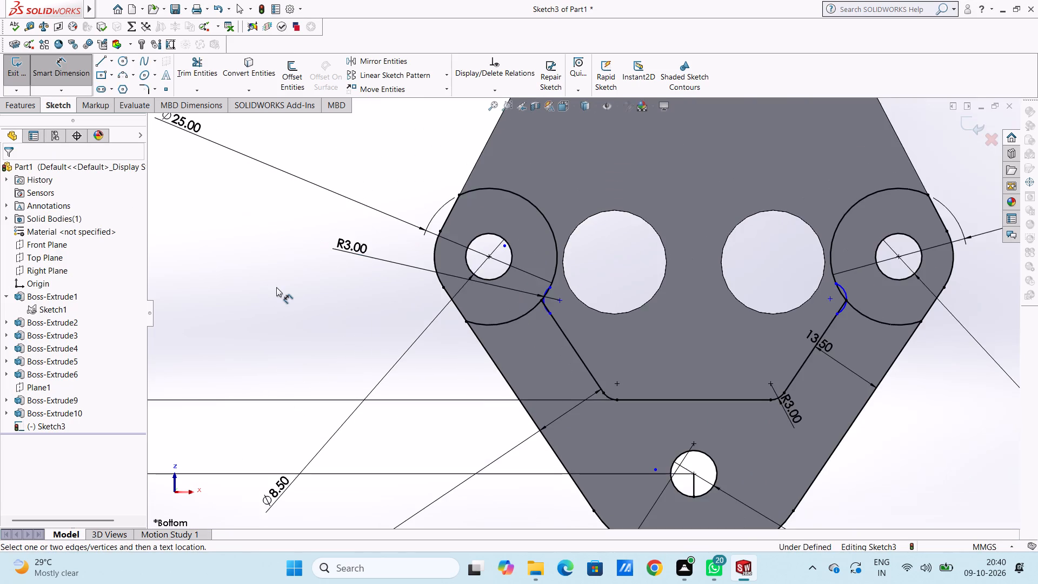
Dimension the right three-point arc's radius at 3 mm.
scroll(276, 287, "up", 5)
scroll(681, 329, "down", 5)
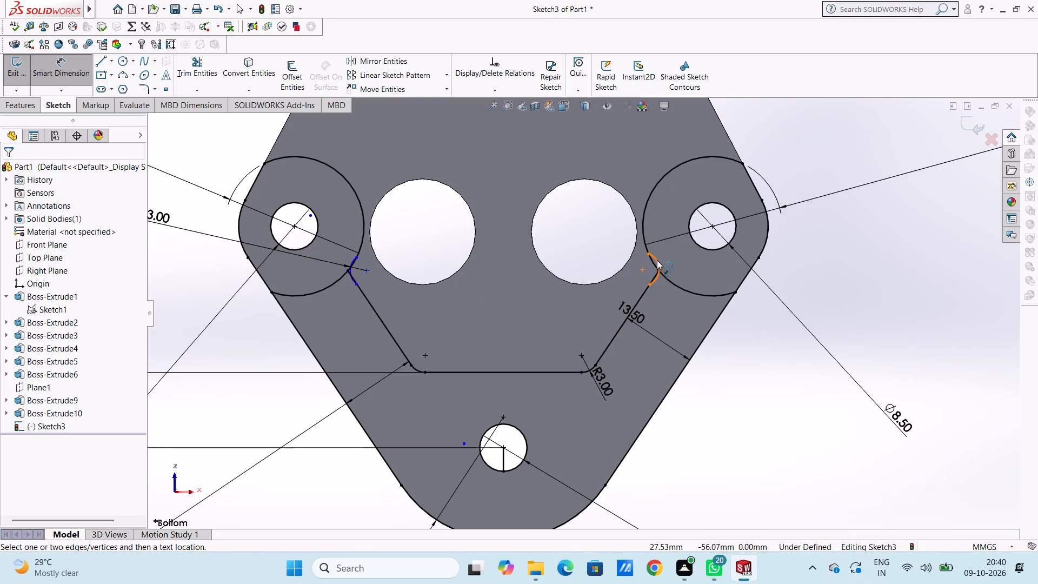
left_click(657, 260)
scroll(880, 243, "up", 3)
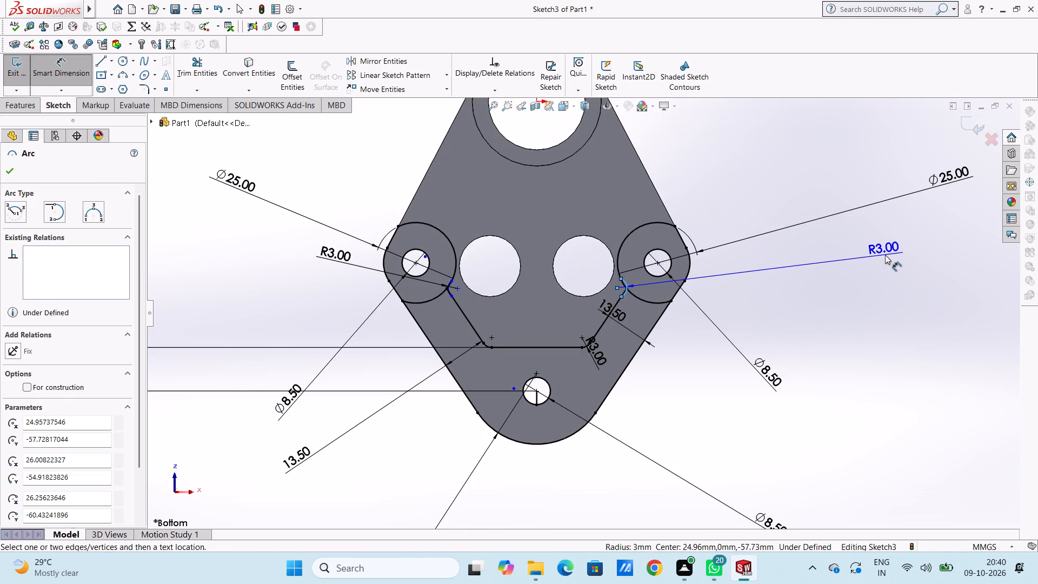
left_click(885, 255)
left_click(836, 236)
left_click(789, 249)
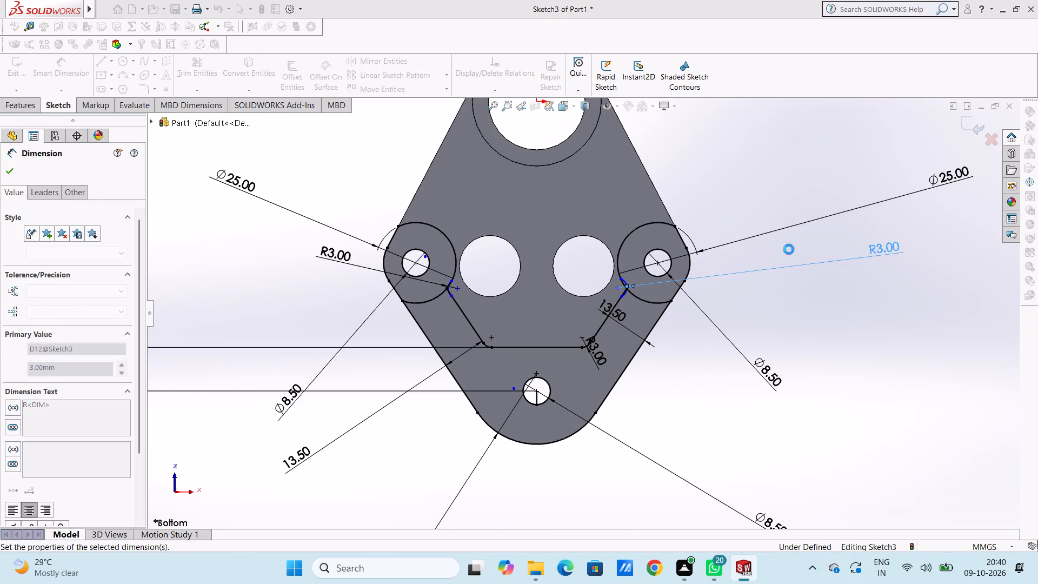
key("Escape")
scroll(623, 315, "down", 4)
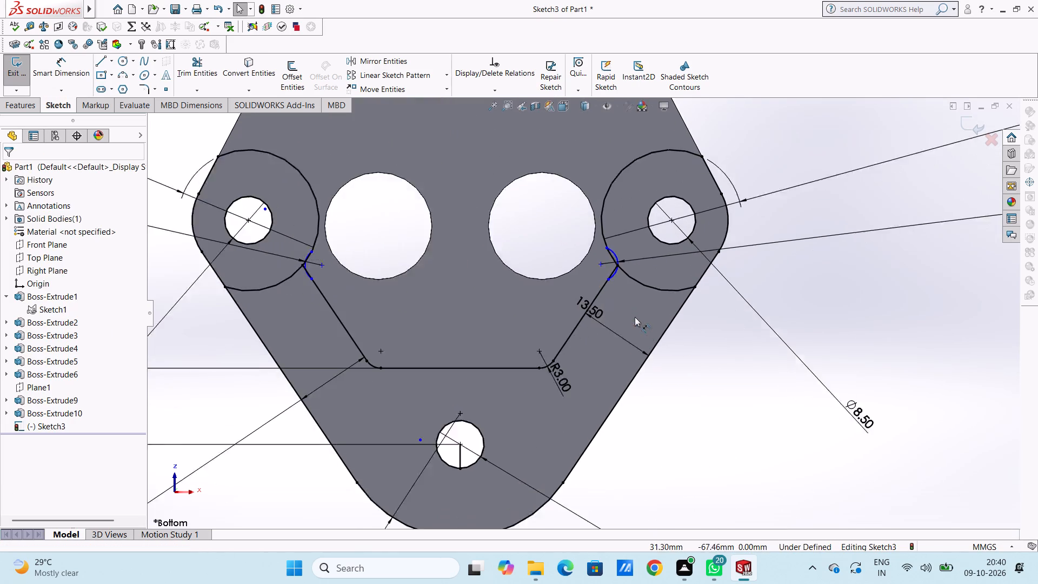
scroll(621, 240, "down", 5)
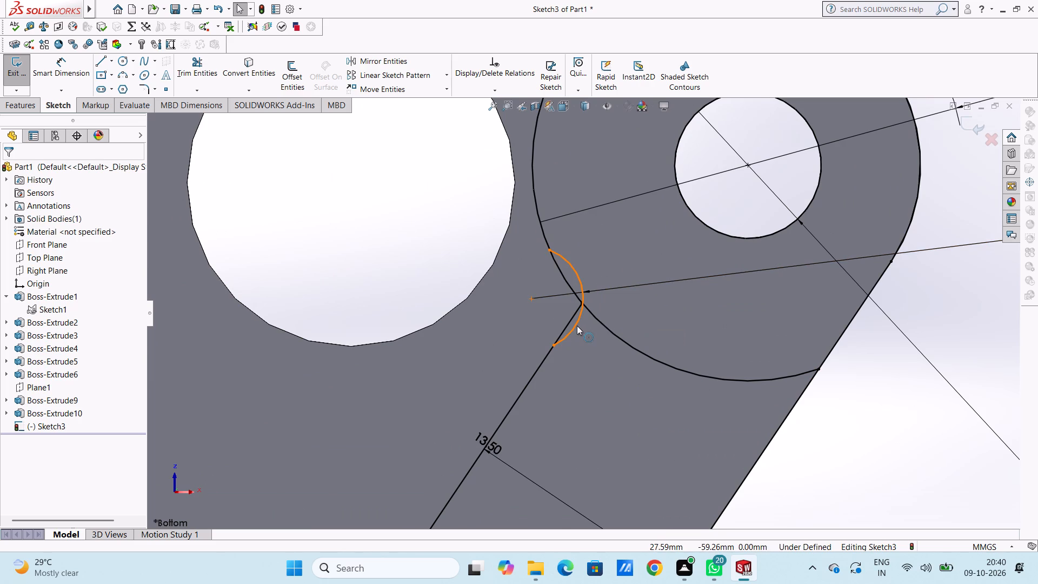
Make the right 3 mm arc tangent to both the right 25 mm circle and the right offset line.
left_click(577, 326)
left_click(540, 233, "ctrl")
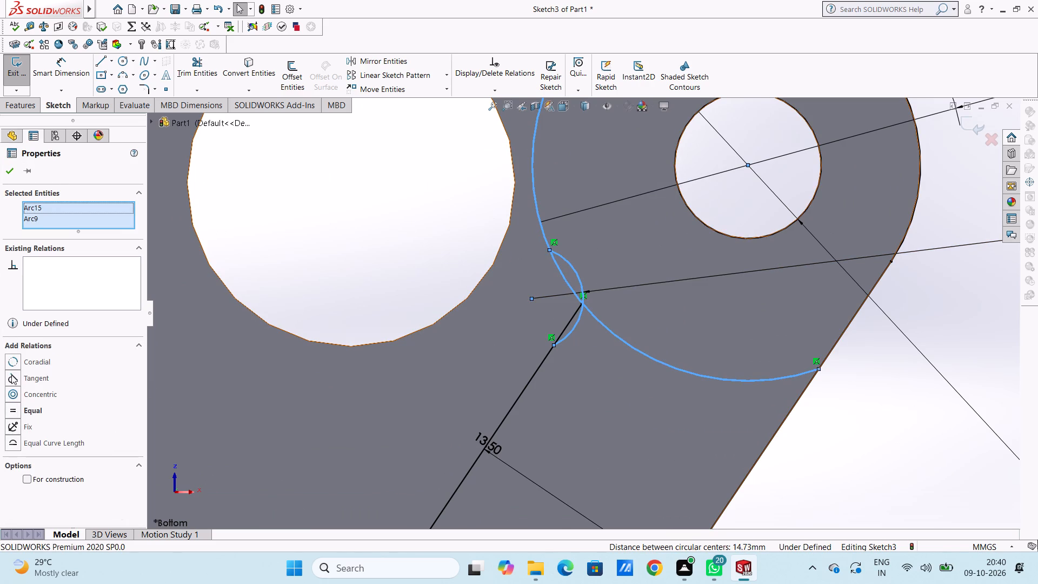
left_click(11, 375)
left_click(358, 207)
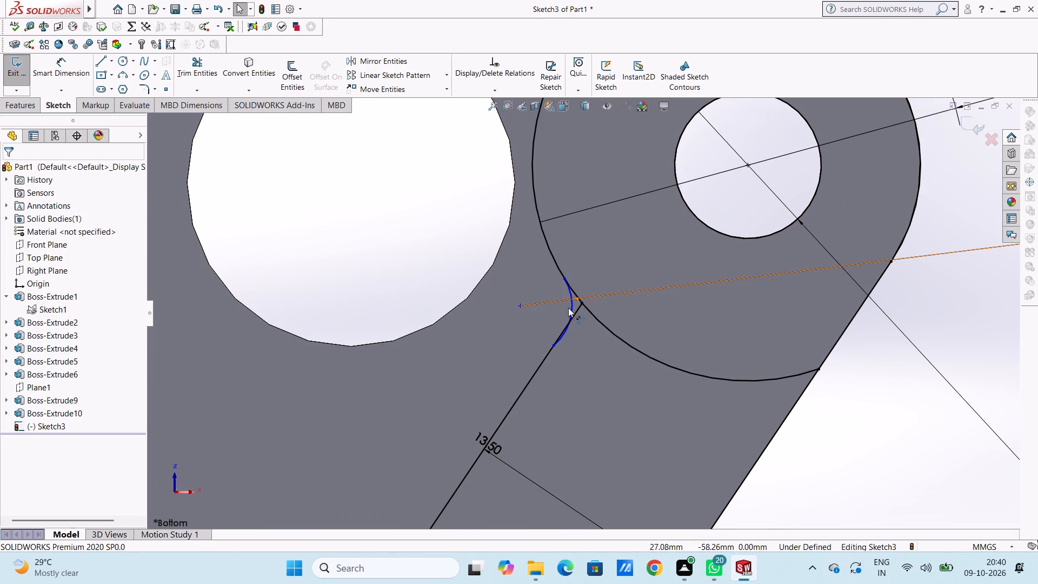
left_click(570, 309)
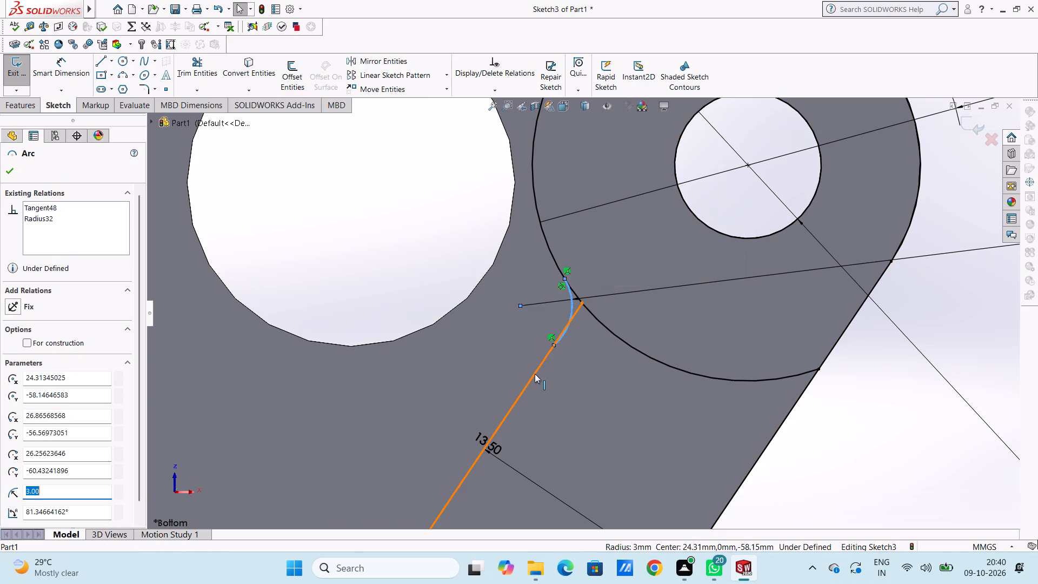
left_click(535, 374, "ctrl")
left_click(11, 360)
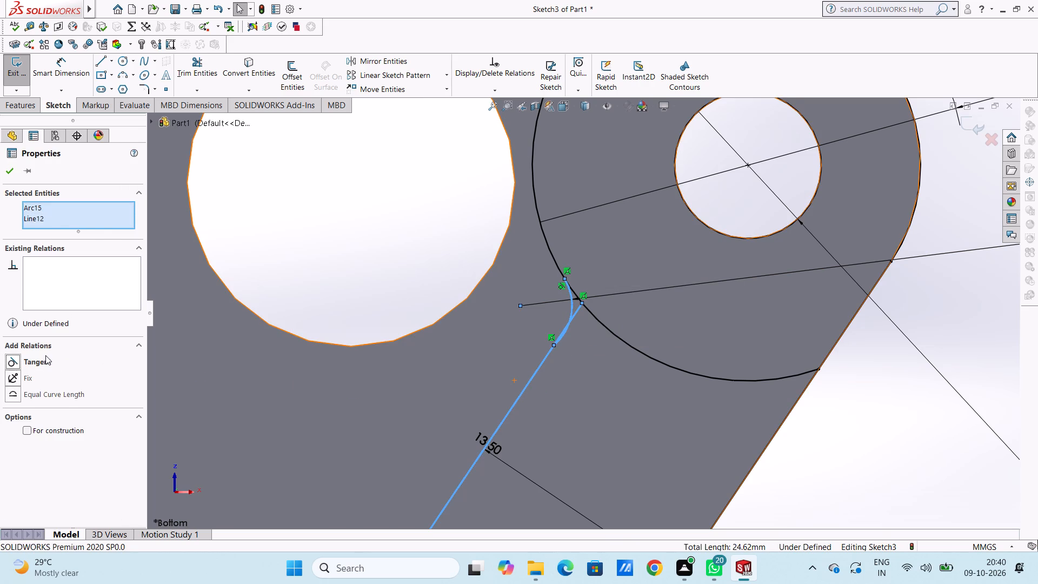
left_click(334, 203)
Make the left 3 mm arc tangent to both the left offset line and the left 25 mm circle.
scroll(335, 202, "up", 4)
scroll(358, 315, "up", 4)
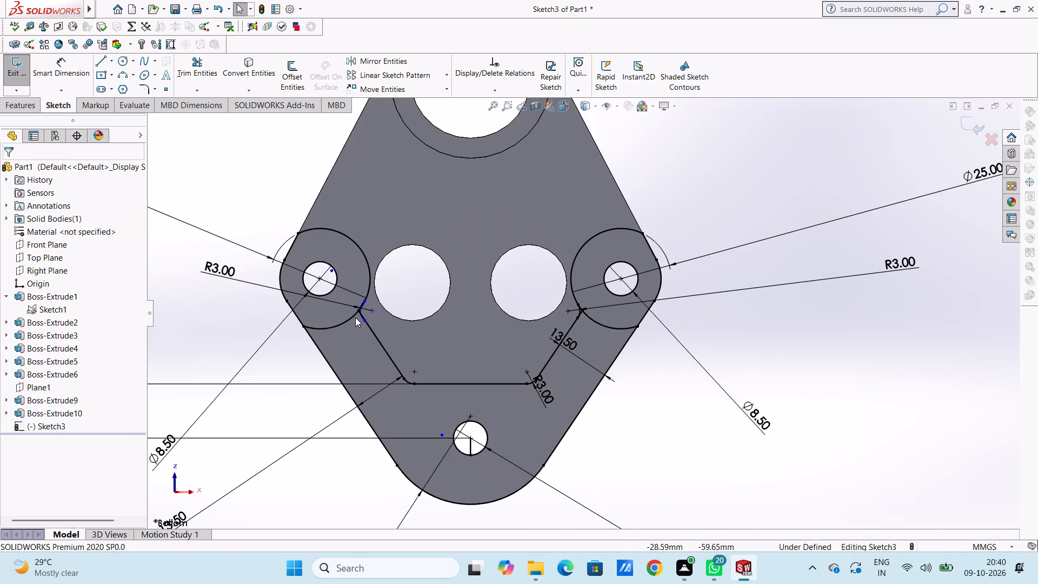
scroll(355, 318, "down", 5)
scroll(445, 292, "down", 5)
scroll(445, 292, "up", 1)
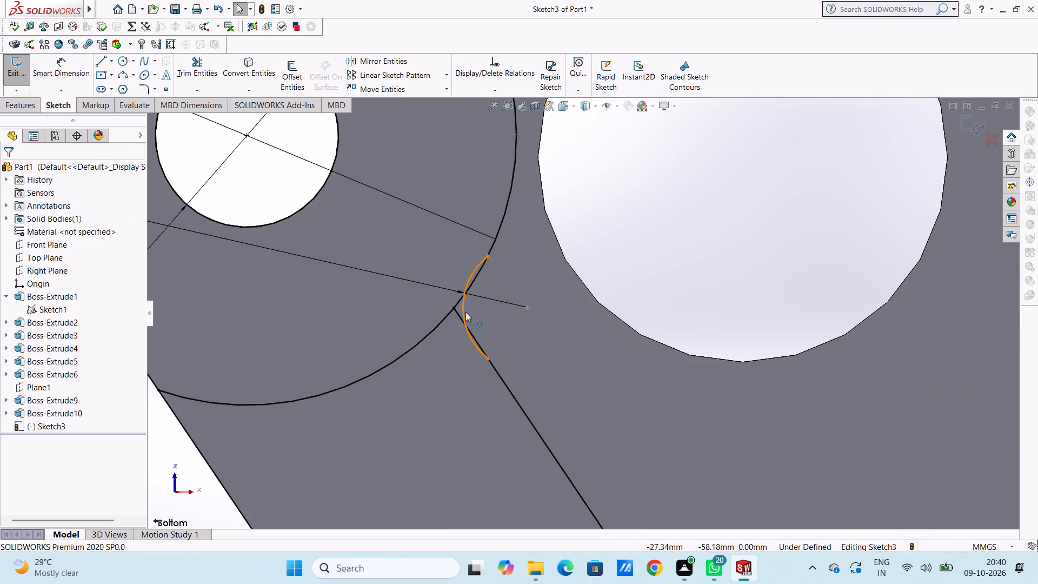
left_click(464, 311)
left_click(497, 376, "ctrl")
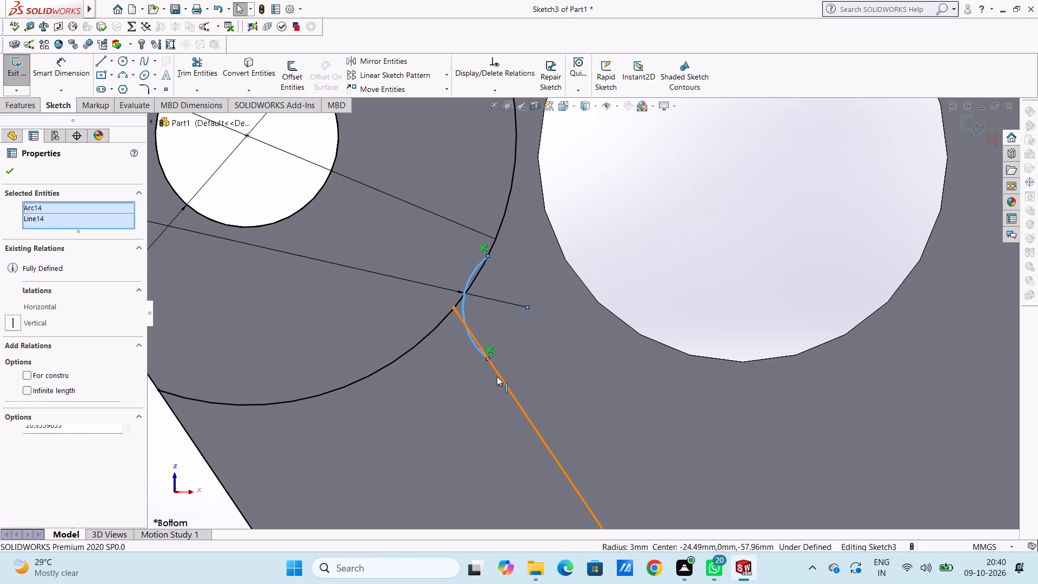
left_click(15, 363)
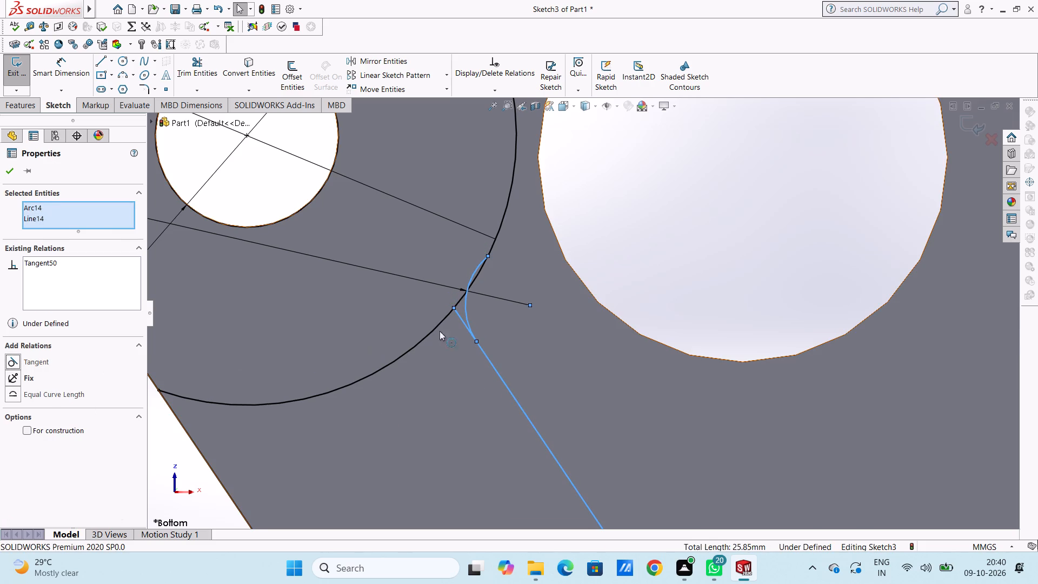
left_click(776, 185)
left_click(466, 308)
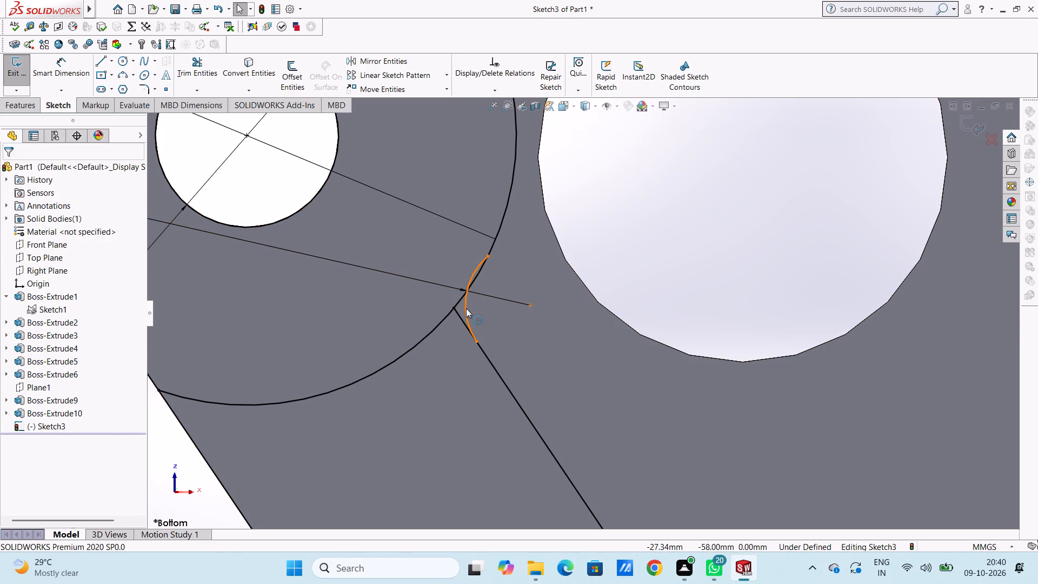
left_click(438, 323, "ctrl")
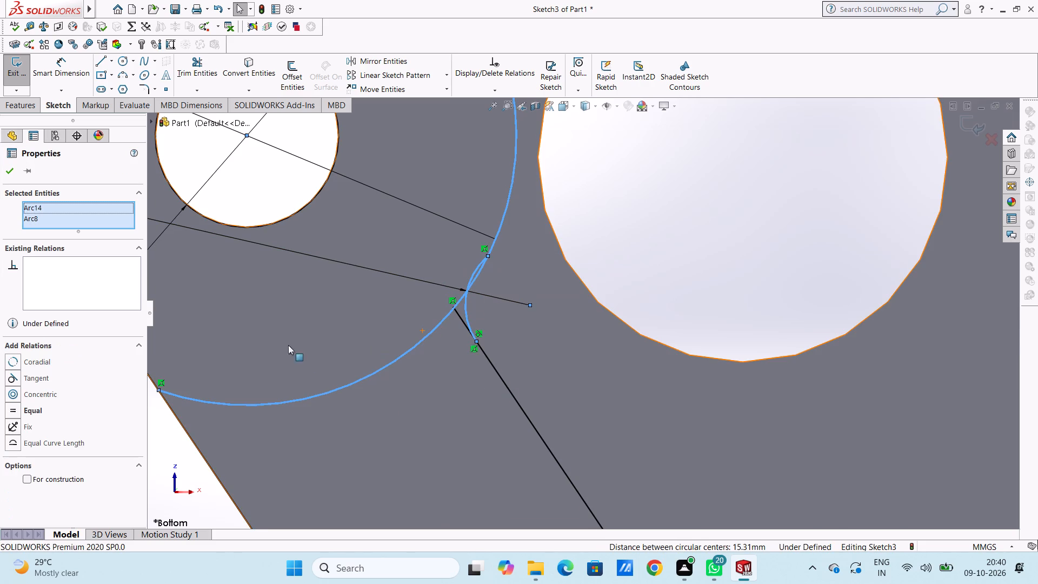
left_click(12, 377)
left_click(748, 188)
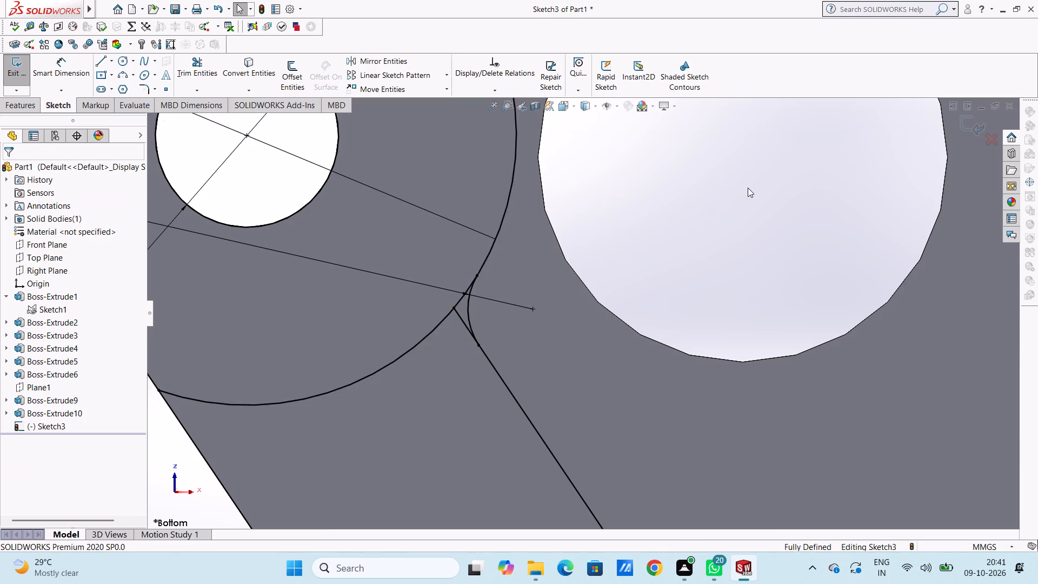
Trim the upper ends of the left and right offset lines that extend past the 3 mm tangent arcs.
scroll(748, 188, "up", 5)
scroll(670, 225, "up", 4)
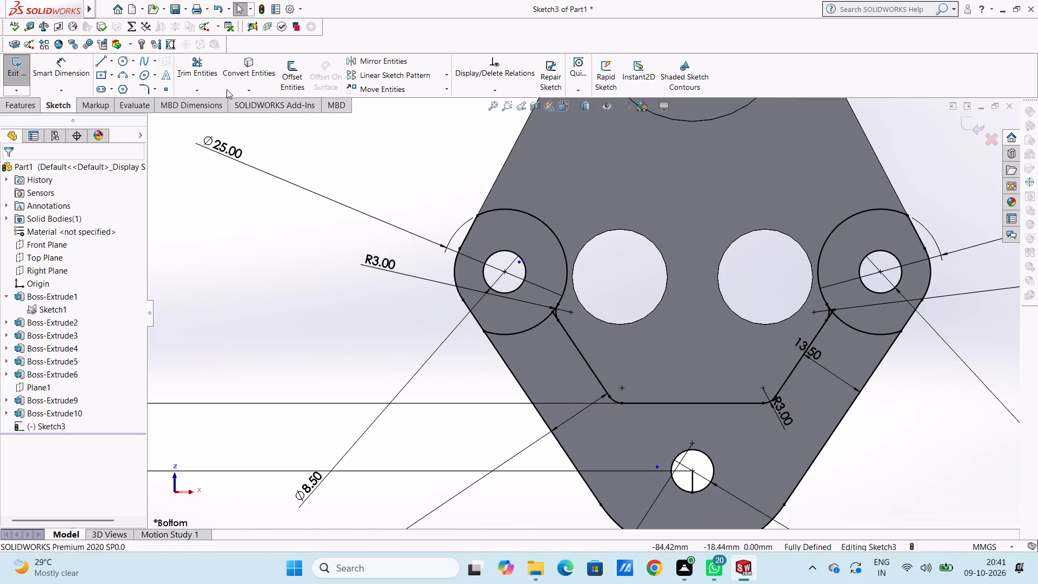
left_click(212, 82)
scroll(671, 343, "down", 6)
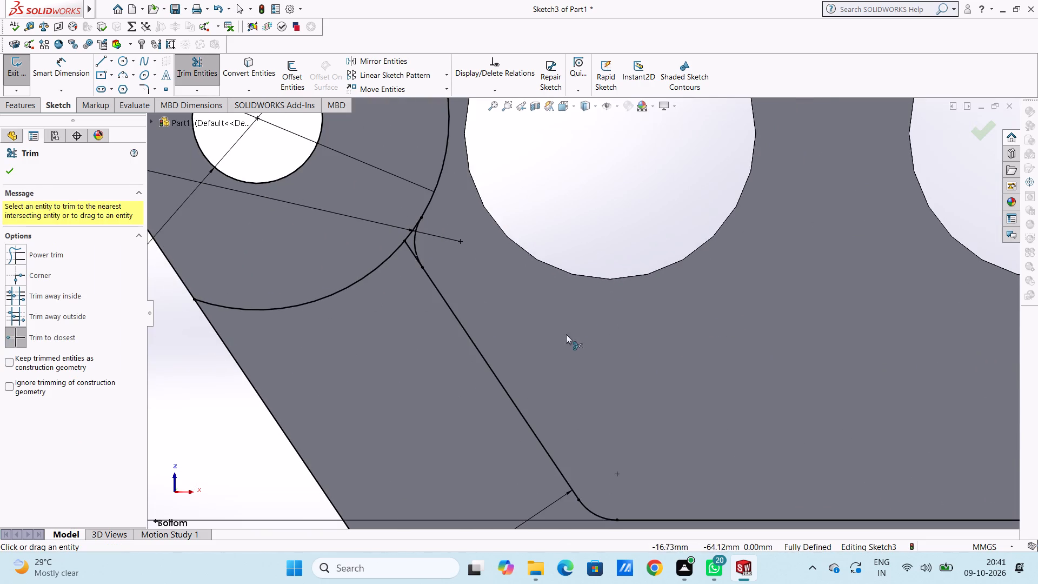
scroll(421, 284, "down", 1)
left_click(414, 242)
scroll(428, 256, "up", 4)
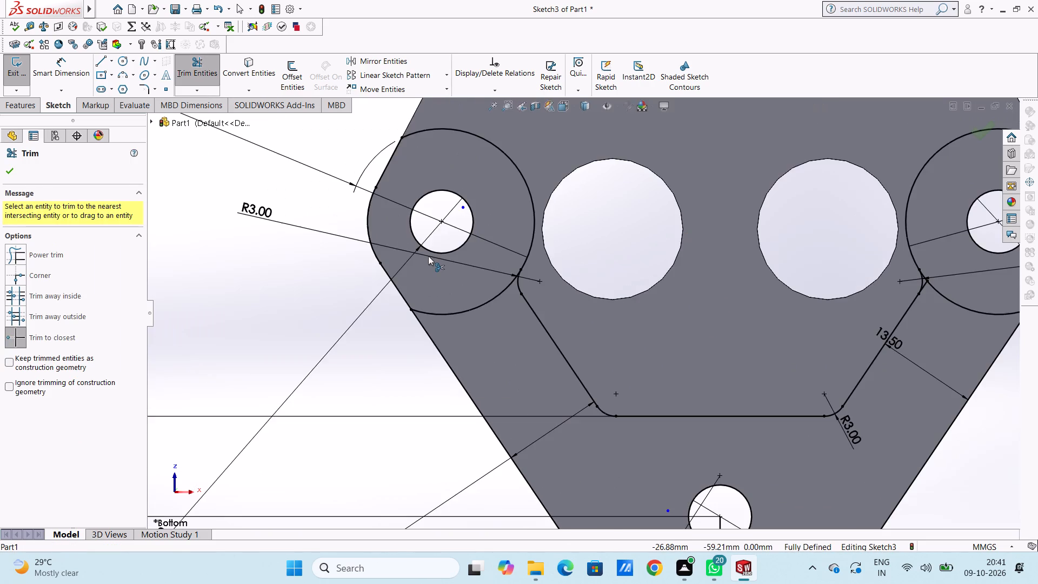
scroll(428, 256, "up", 6)
scroll(696, 309, "down", 11)
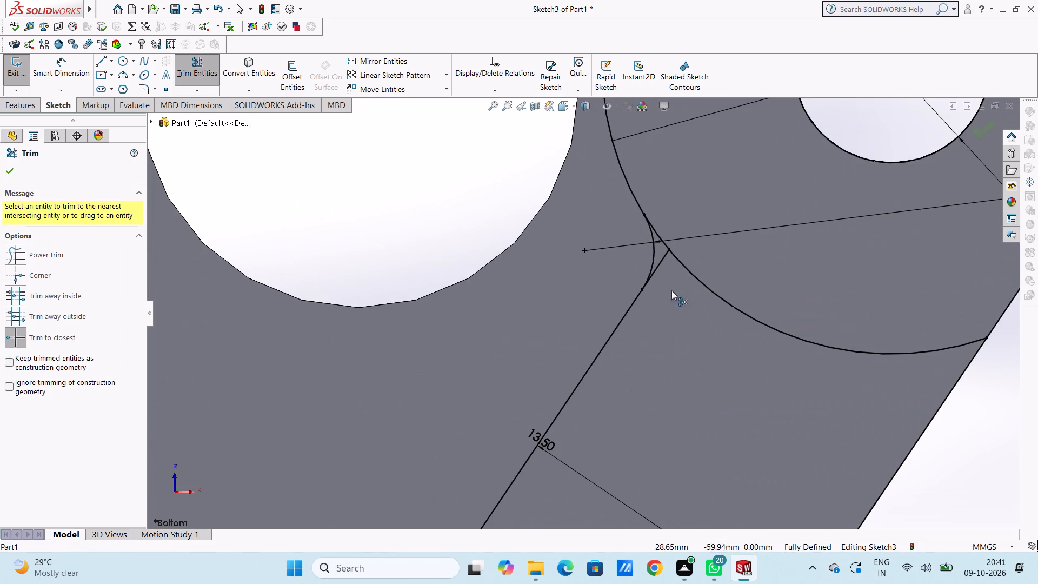
left_click(656, 266)
scroll(658, 273, "up", 7)
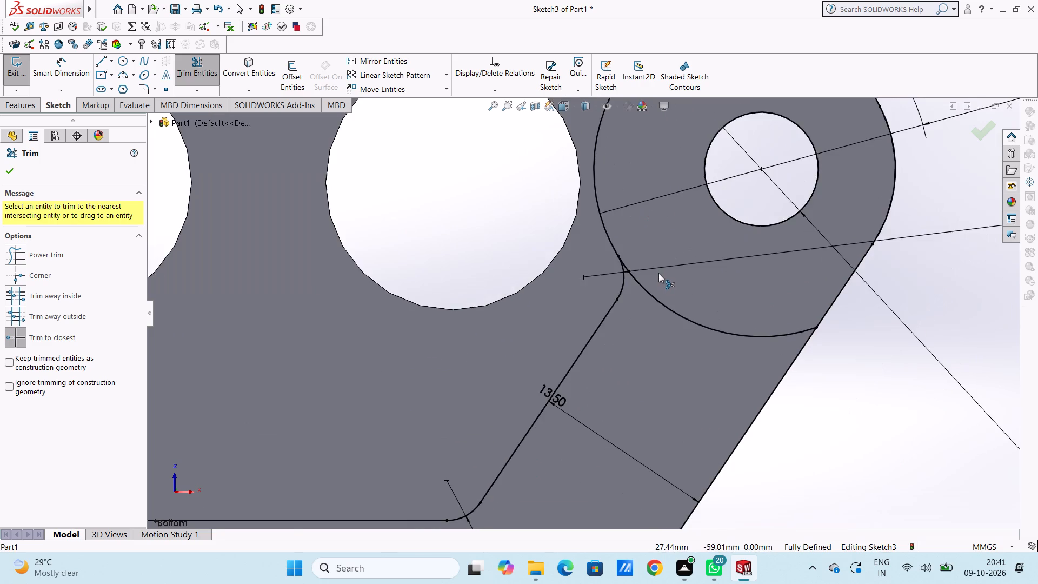
scroll(658, 273, "up", 7)
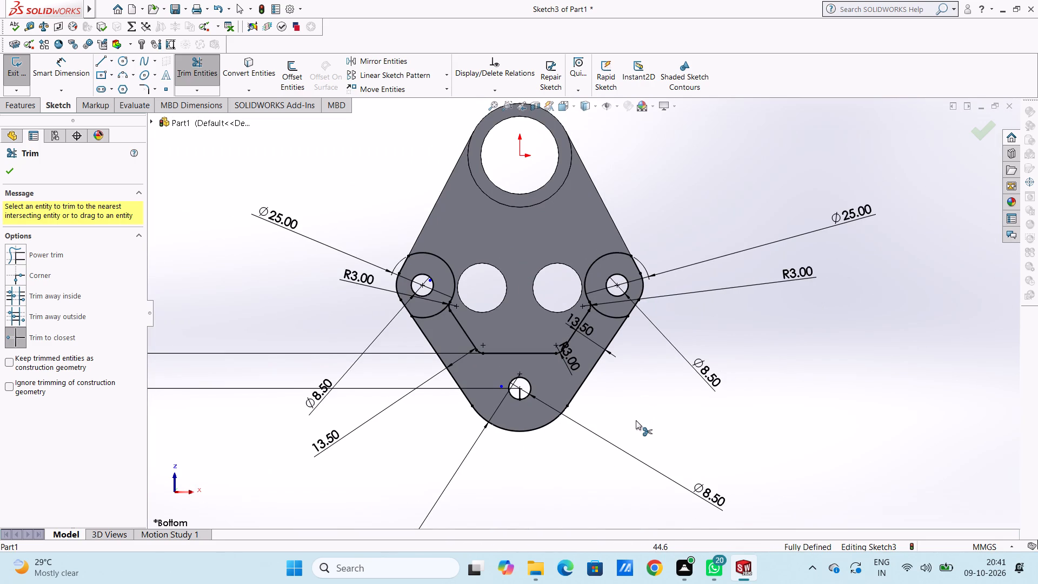
Trim away the short vertical line inside the lower 8.50 mm hole.
middle_click_drag(456, 444, 464, 431)
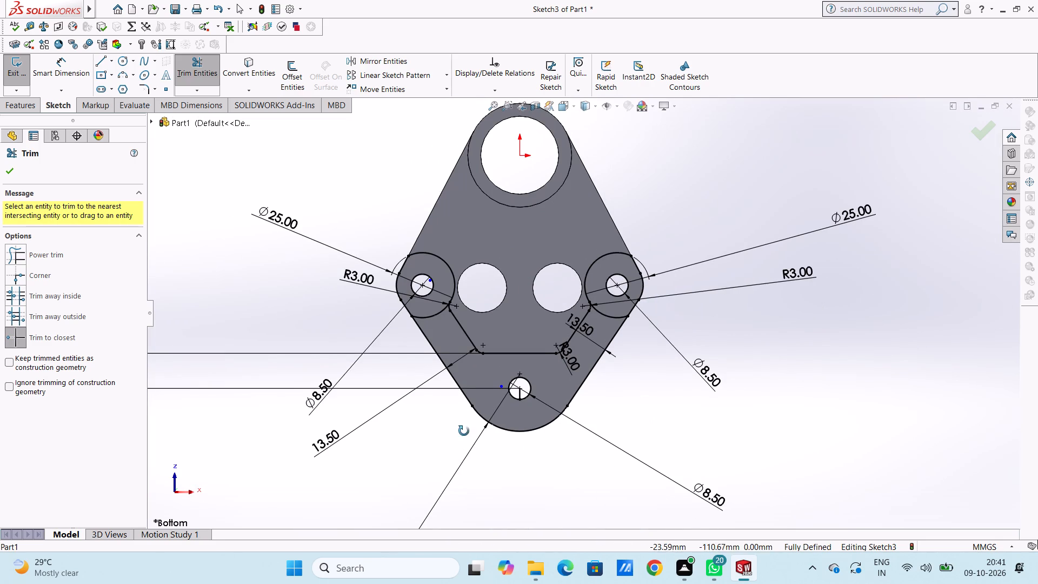
middle_click_drag(464, 431, 439, 413)
scroll(496, 425, "down", 5)
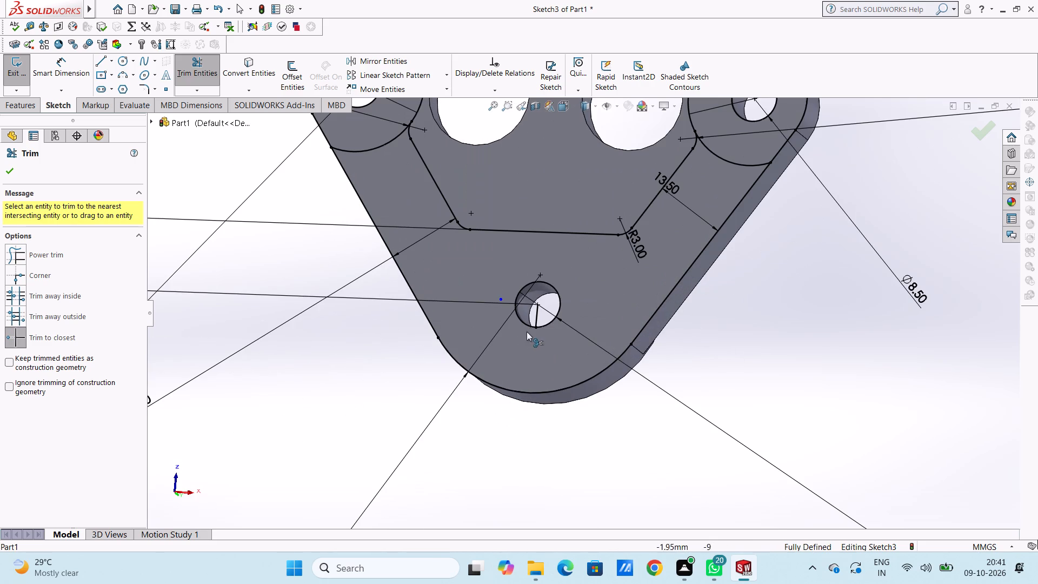
left_click(536, 315)
scroll(372, 389, "down", 1)
scroll(371, 389, "up", 5)
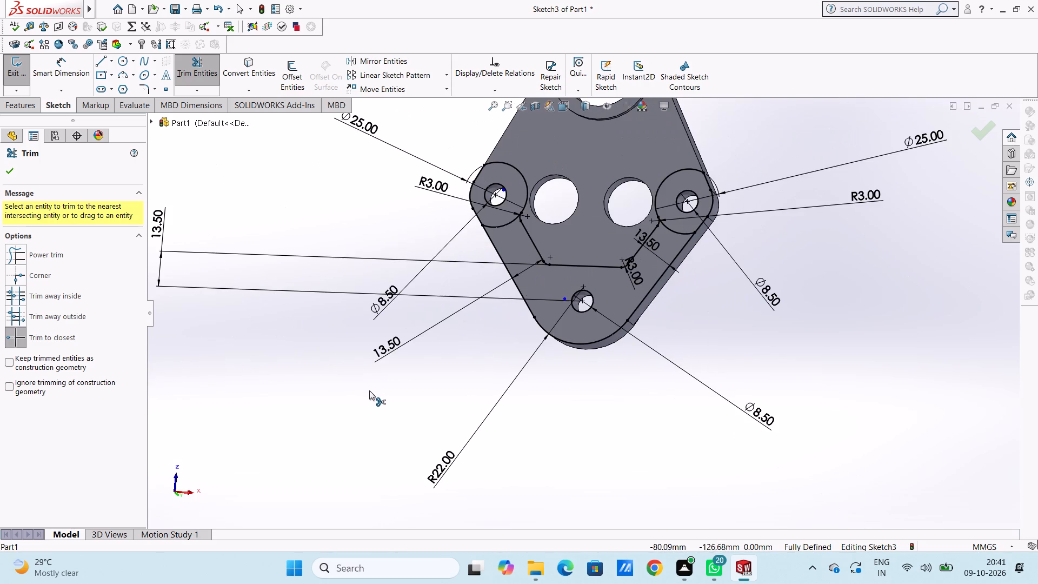
left_click(12, 174)
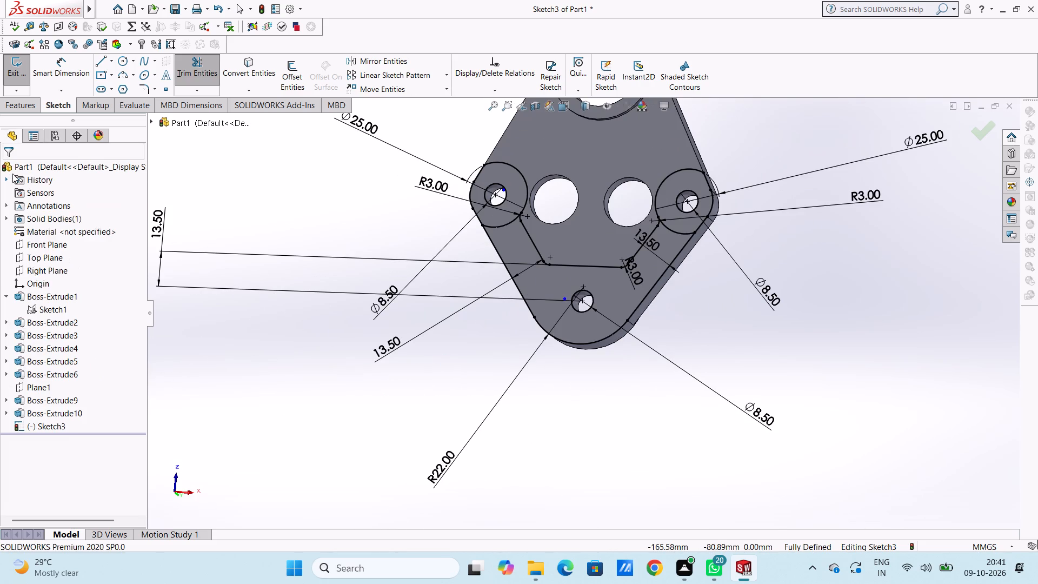
Extrude the V-shaped web region and the two 25 mm ring regions of the underside sketch 2 mm blind, merged with the body.
middle_click_drag(318, 381, 307, 323)
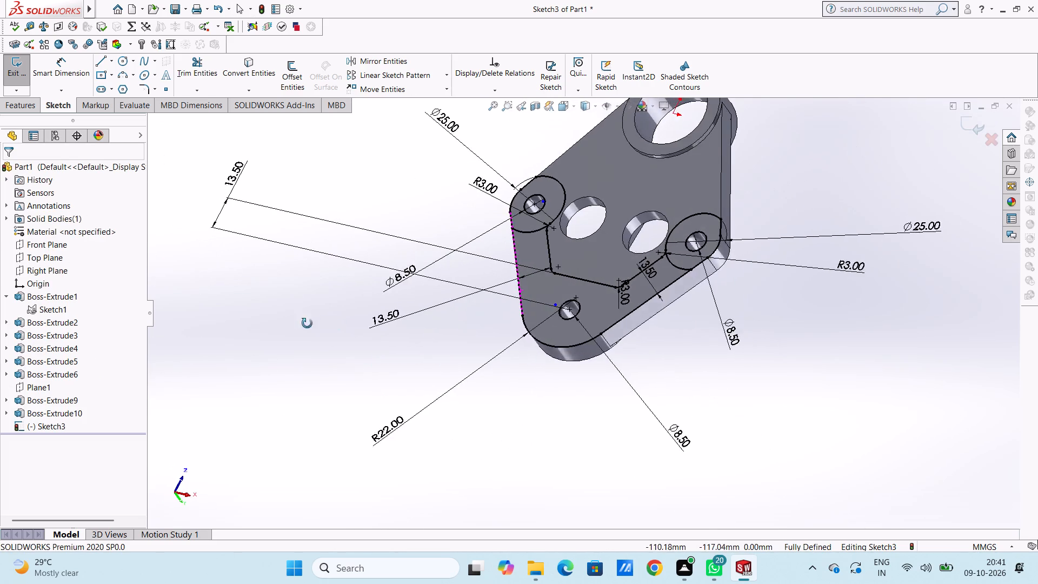
middle_click_drag(307, 323, 325, 353)
scroll(782, 218, "down", 1)
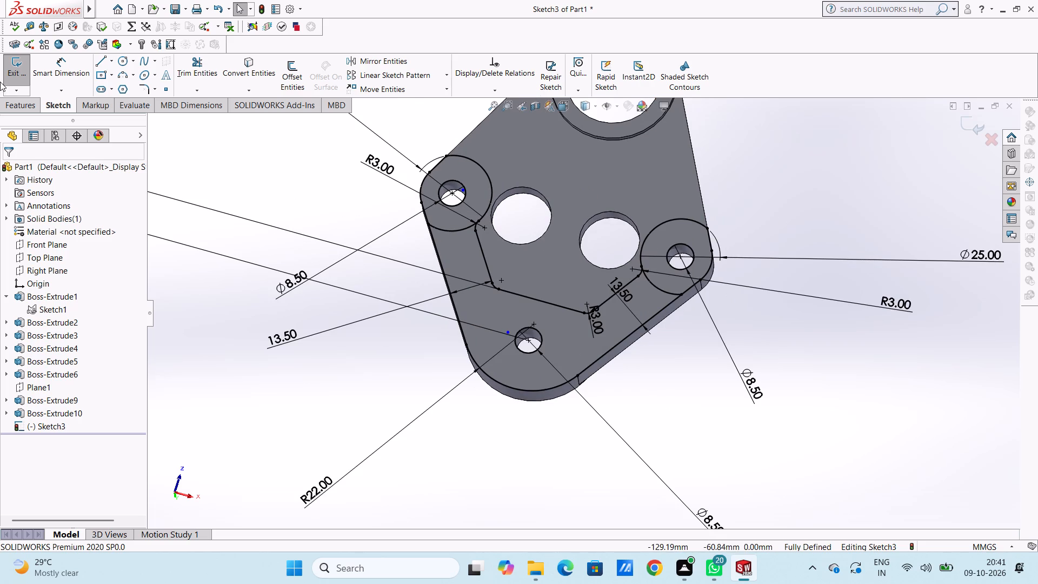
left_click(16, 105)
left_click(23, 75)
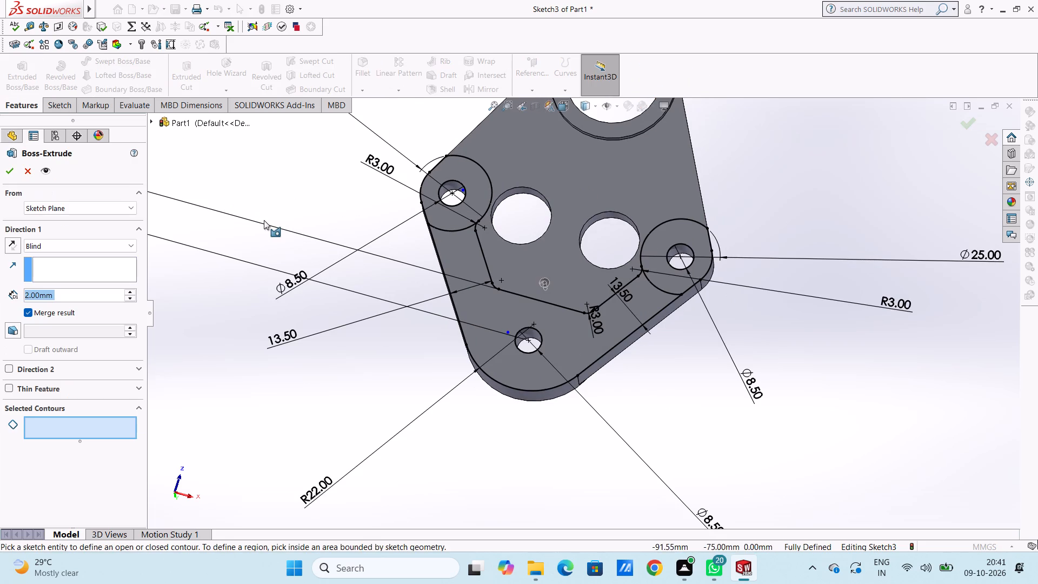
left_click(460, 245)
middle_click_drag(363, 383, 403, 360)
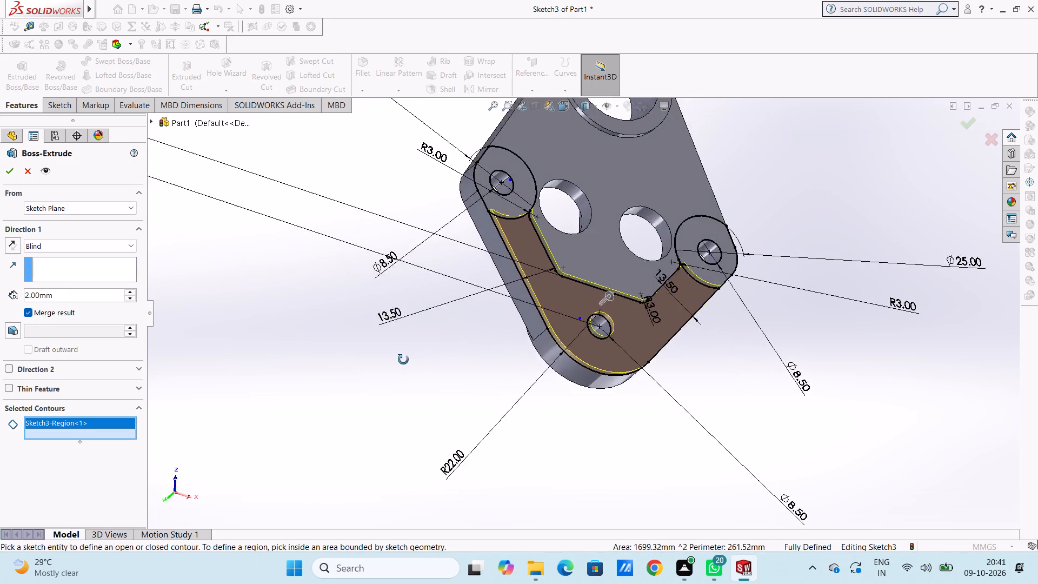
middle_click_drag(403, 360, 351, 281)
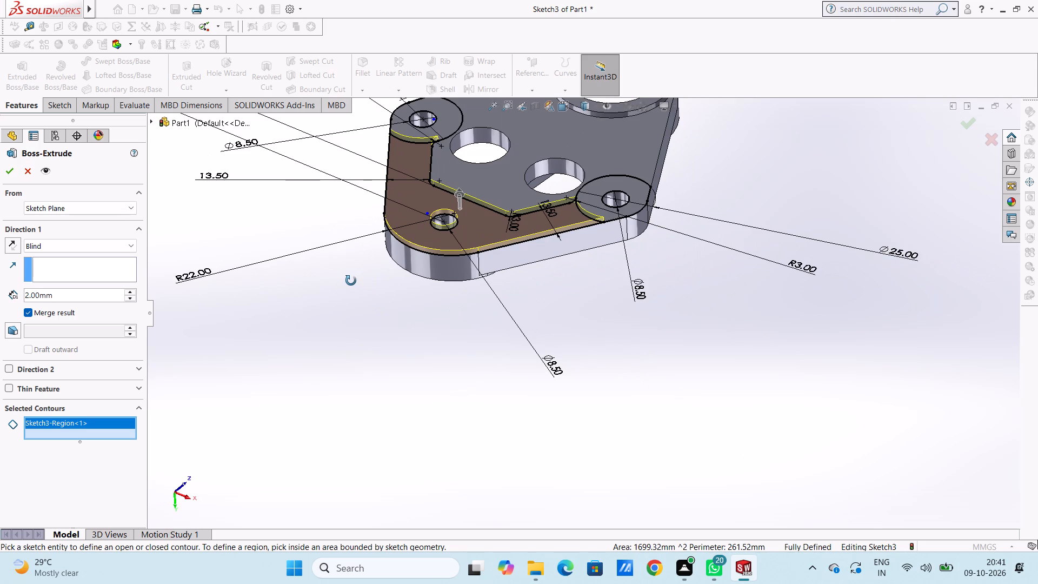
middle_click_drag(351, 281, 365, 327)
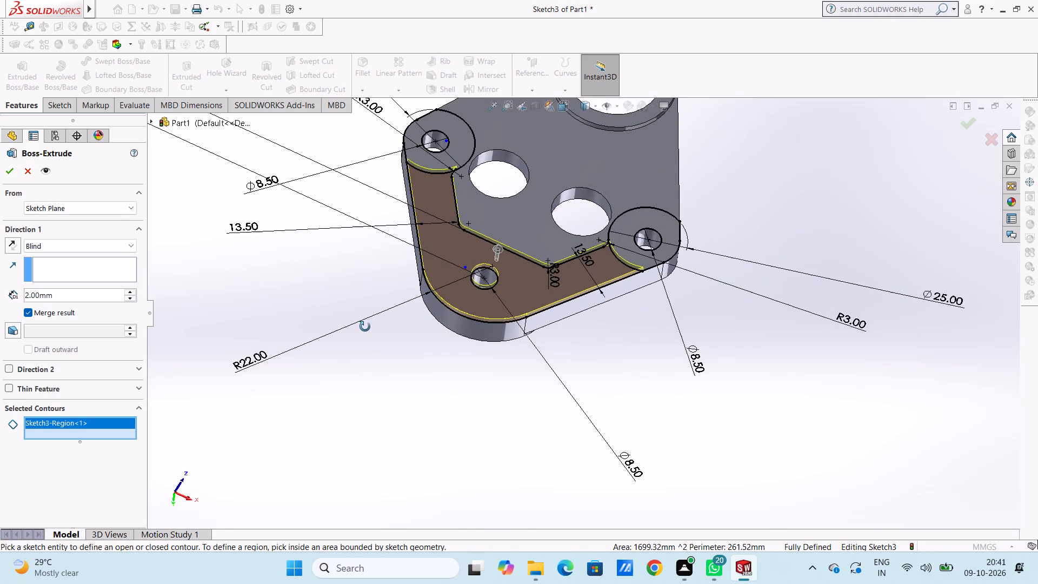
middle_click_drag(365, 327, 361, 337)
left_click(449, 164)
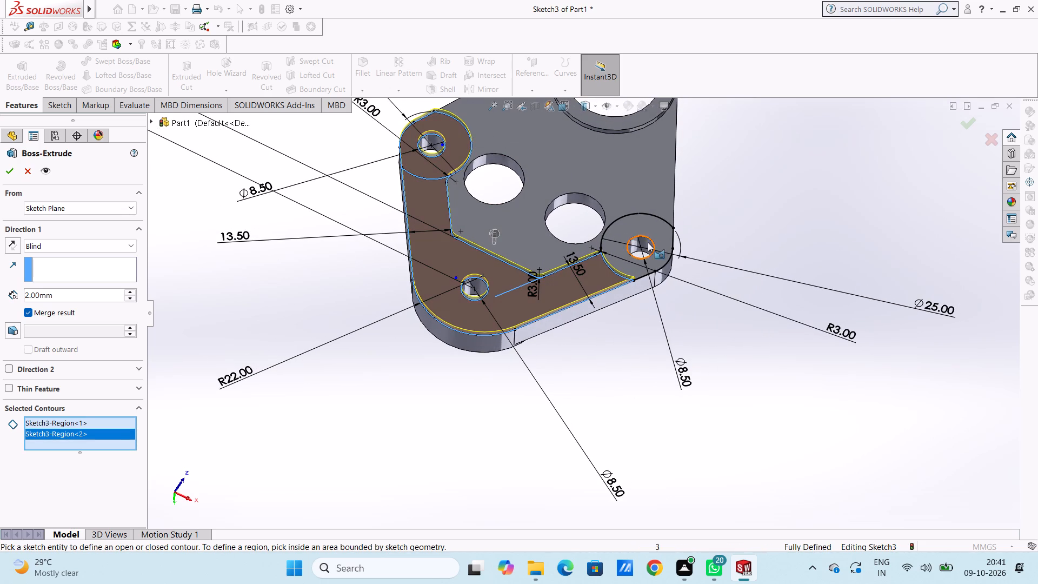
left_click(657, 233)
middle_click_drag(595, 404, 567, 317)
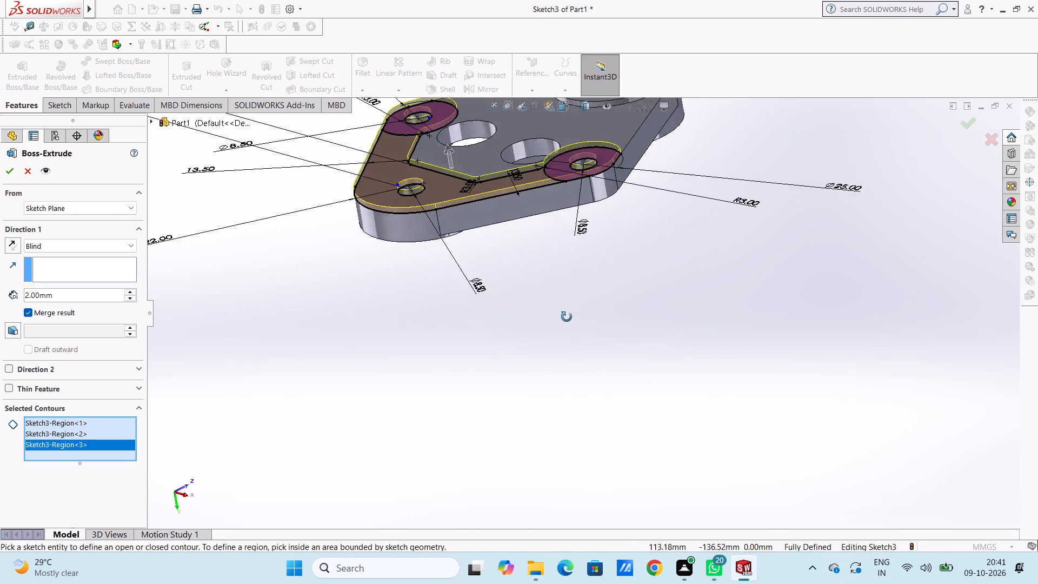
middle_click_drag(567, 317, 523, 322)
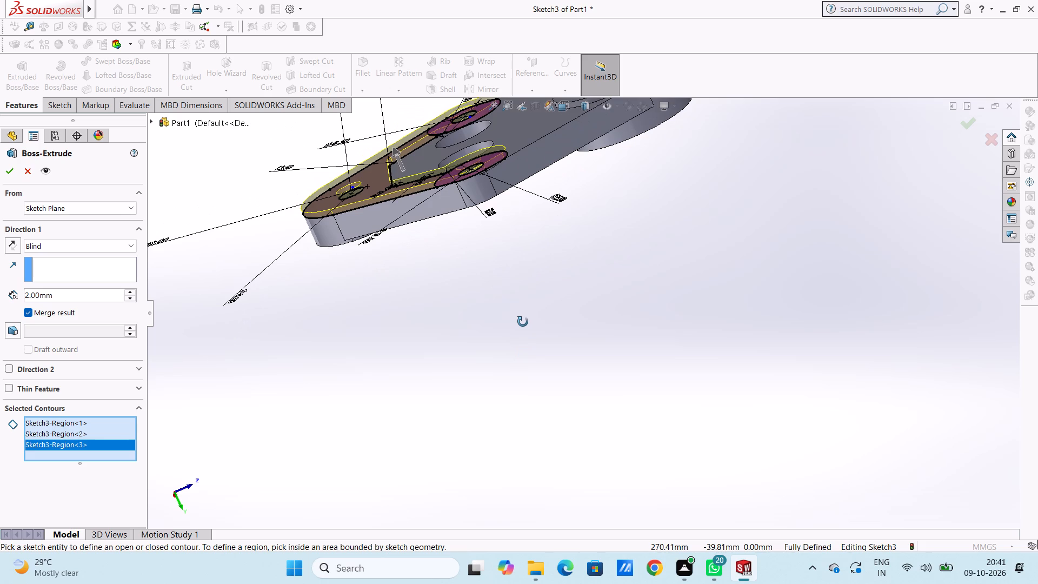
middle_click_drag(523, 322, 551, 342)
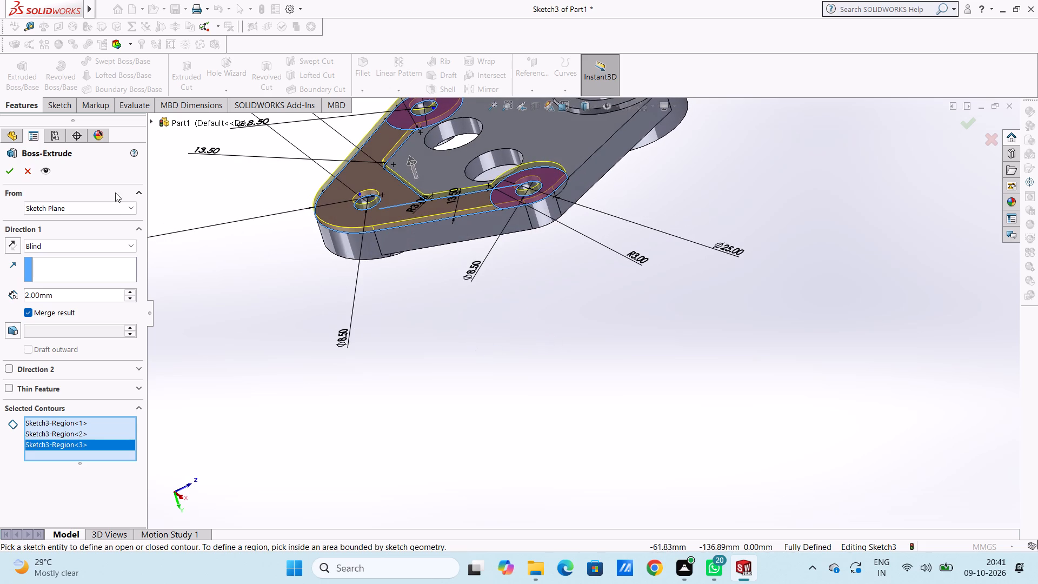
left_click(15, 173)
left_click(236, 335)
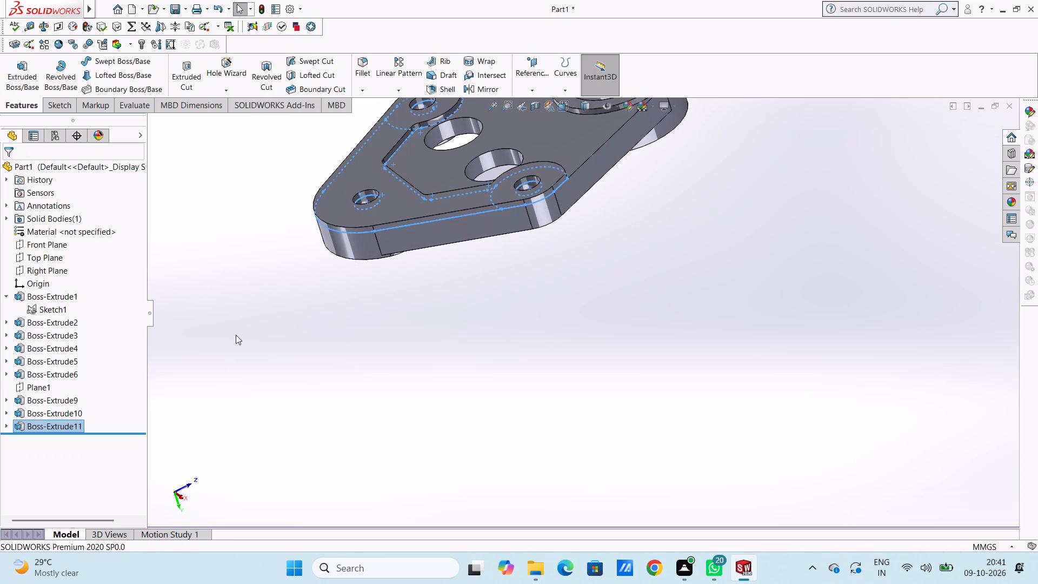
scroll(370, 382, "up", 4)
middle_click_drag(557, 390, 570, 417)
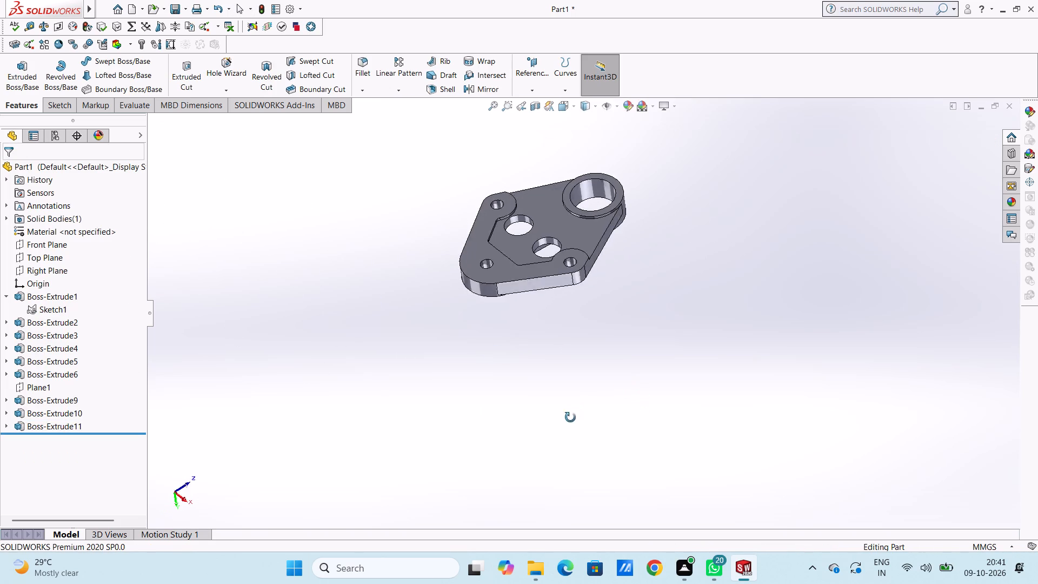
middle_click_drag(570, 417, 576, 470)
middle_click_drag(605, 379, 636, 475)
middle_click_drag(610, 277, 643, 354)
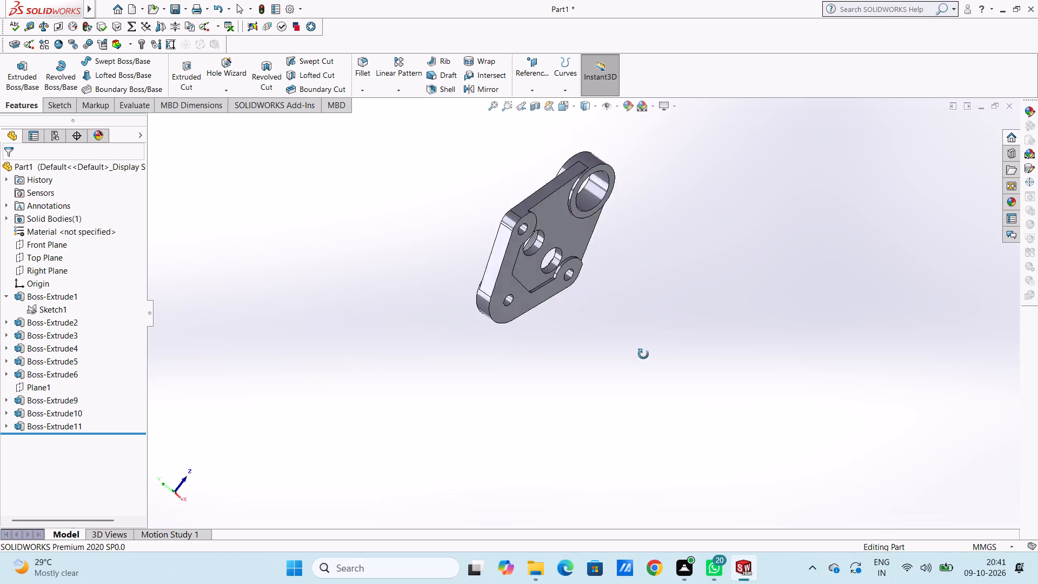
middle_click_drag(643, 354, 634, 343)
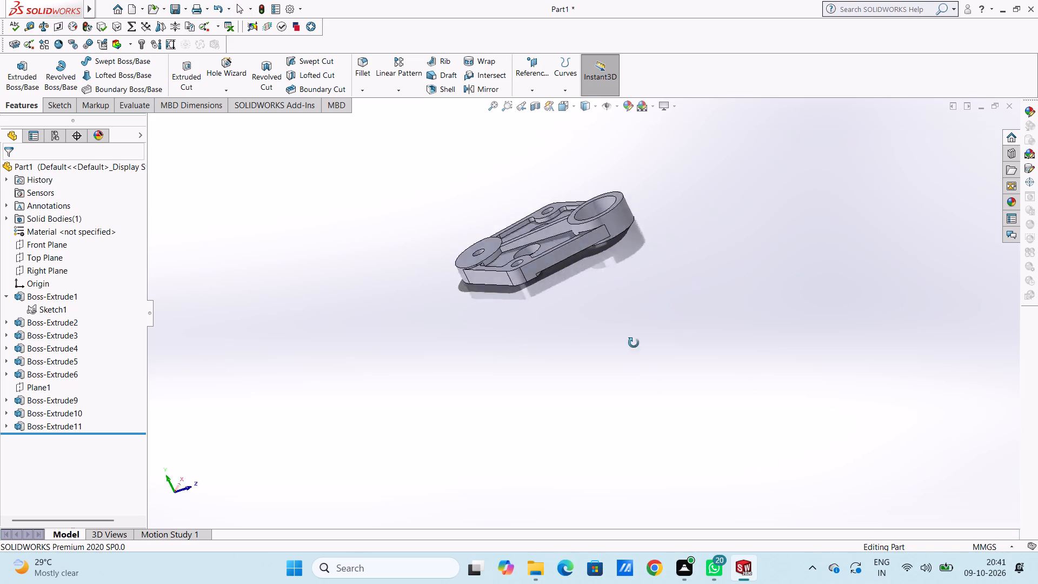
Inspect the part's top, underside and side profile, checking the raised underside pad from several angles and in bottom view.
middle_click_drag(634, 343, 726, 381)
middle_click_drag(694, 386, 634, 301)
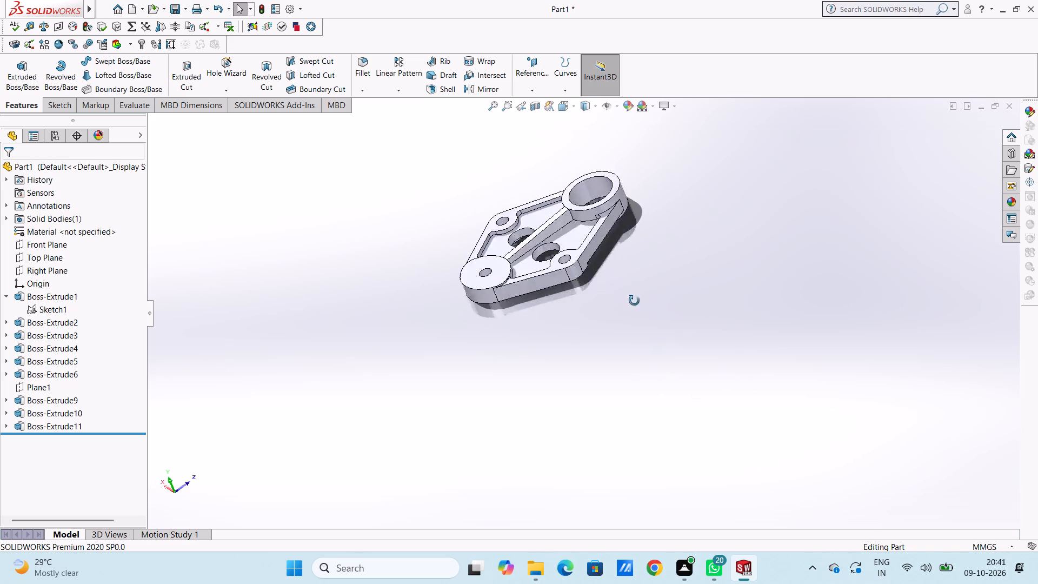
middle_click_drag(634, 301, 596, 237)
middle_click_drag(627, 354, 567, 112)
middle_click_drag(597, 320, 636, 301)
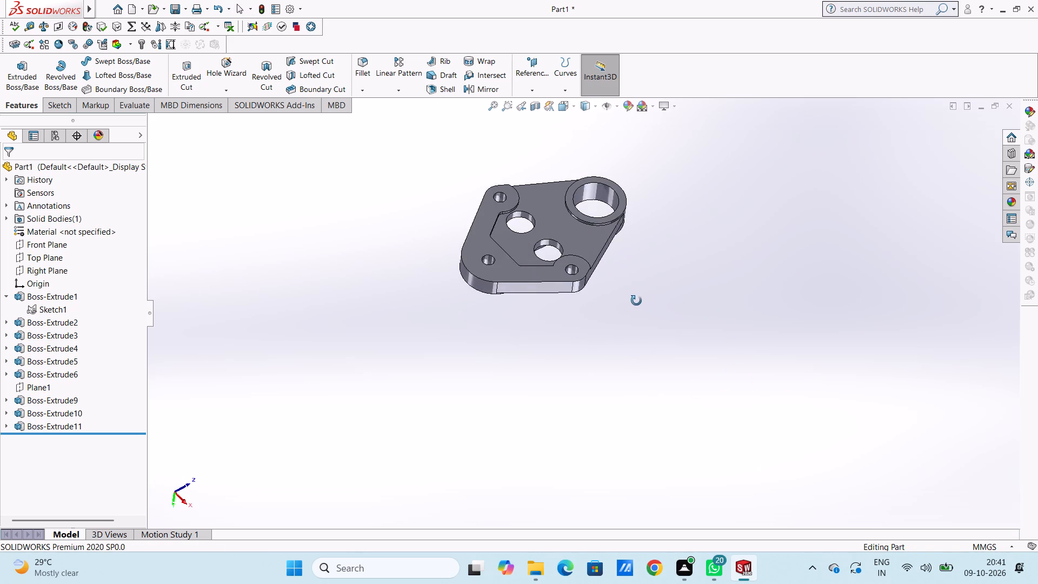
middle_click_drag(636, 301, 612, 340)
middle_click_drag(610, 344, 627, 208)
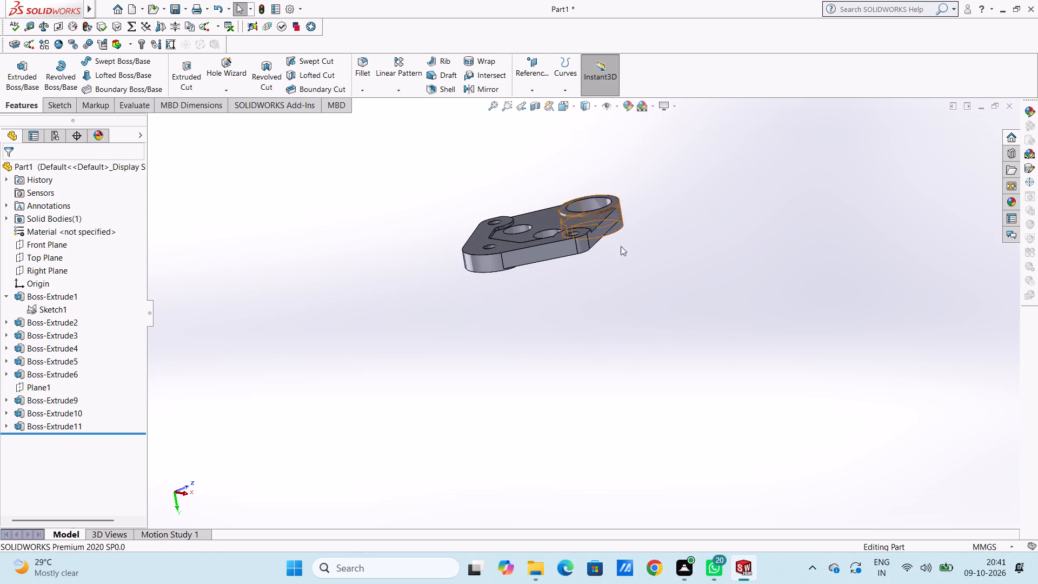
key("ctrl+6")
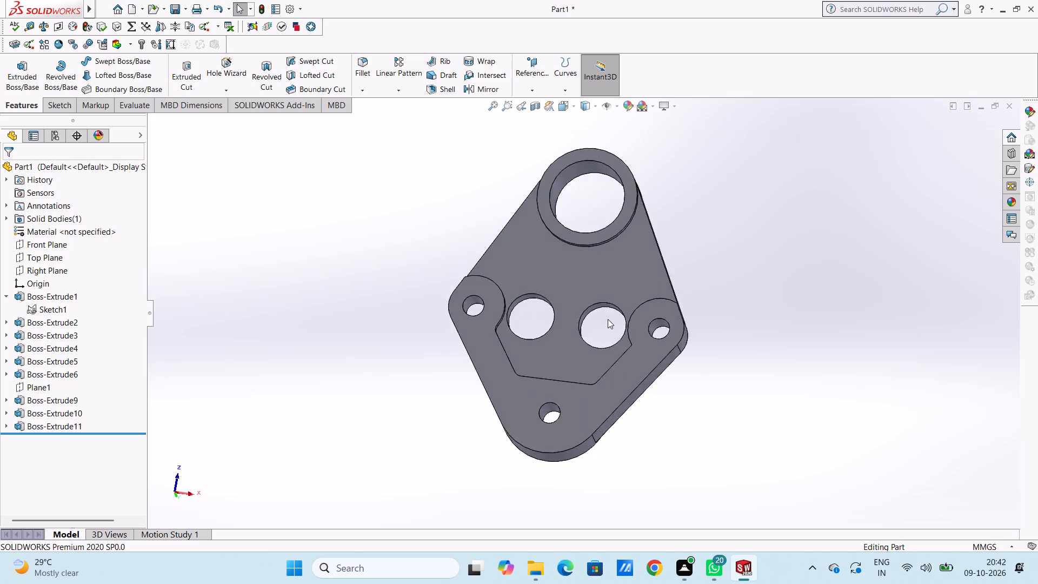
scroll(608, 319, "up", 3)
middle_click_drag(542, 406, 475, 321)
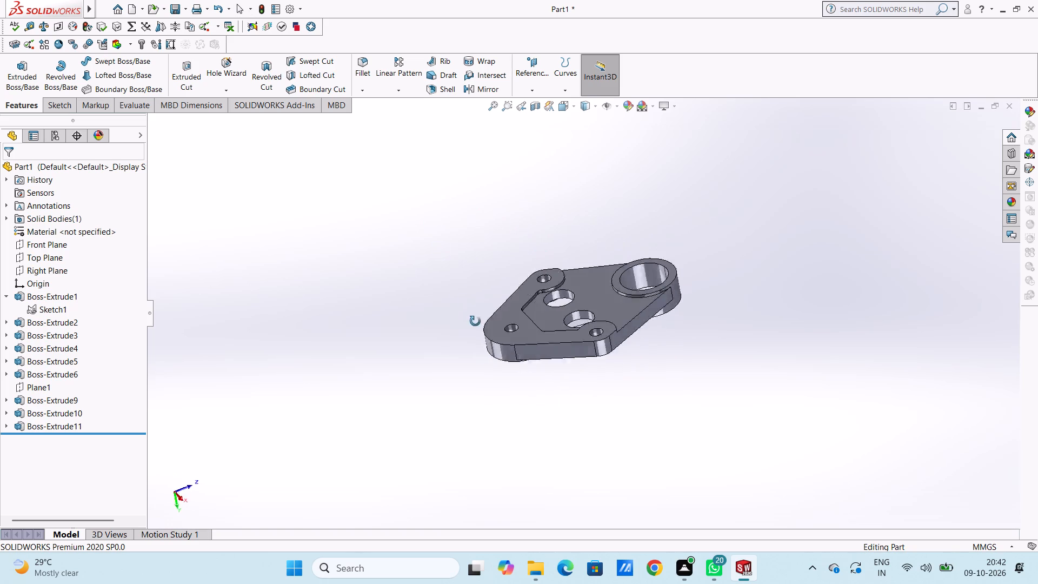
middle_click_drag(475, 321, 476, 277)
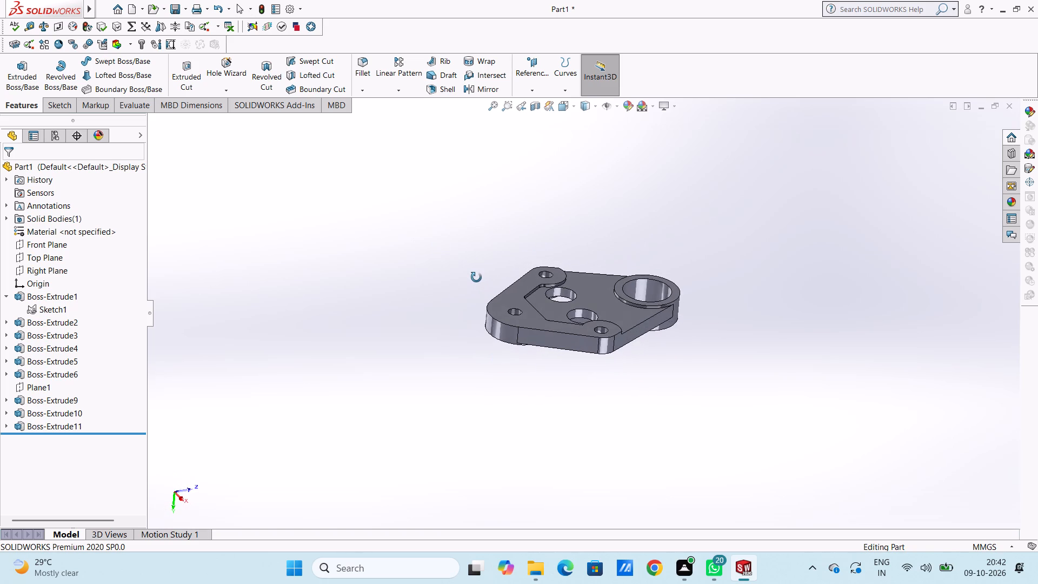
middle_click_drag(476, 277, 509, 298)
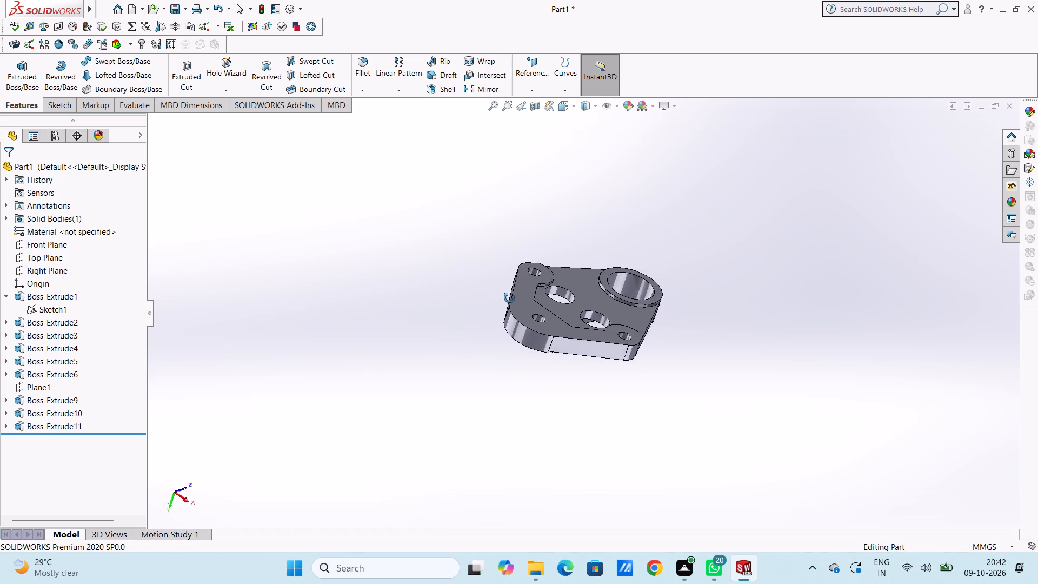
middle_click_drag(509, 298, 456, 251)
middle_click_drag(457, 336, 440, 312)
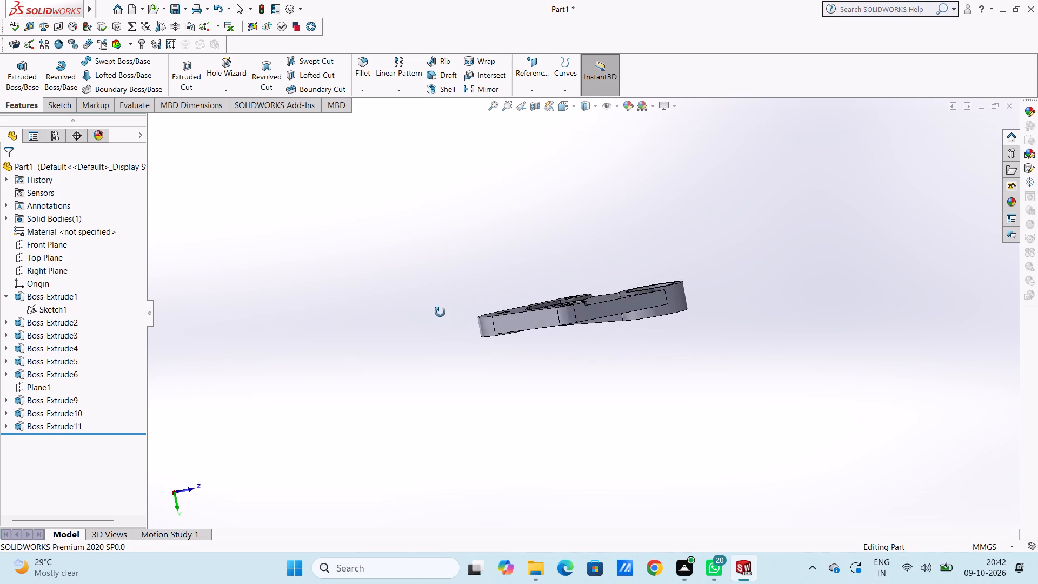
middle_click_drag(440, 312, 538, 415)
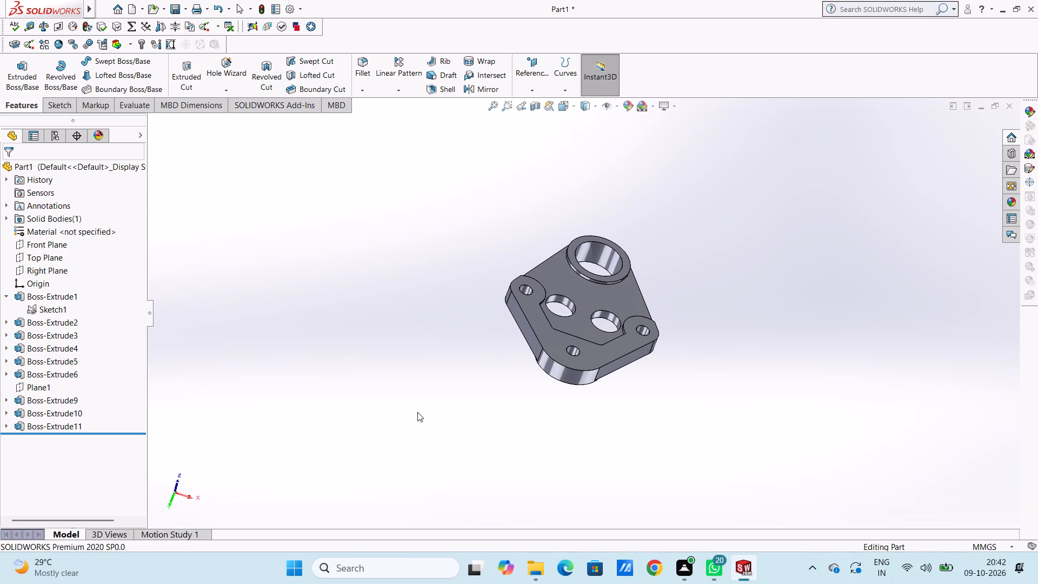
key("ctrl+6")
key("ctrl+6")
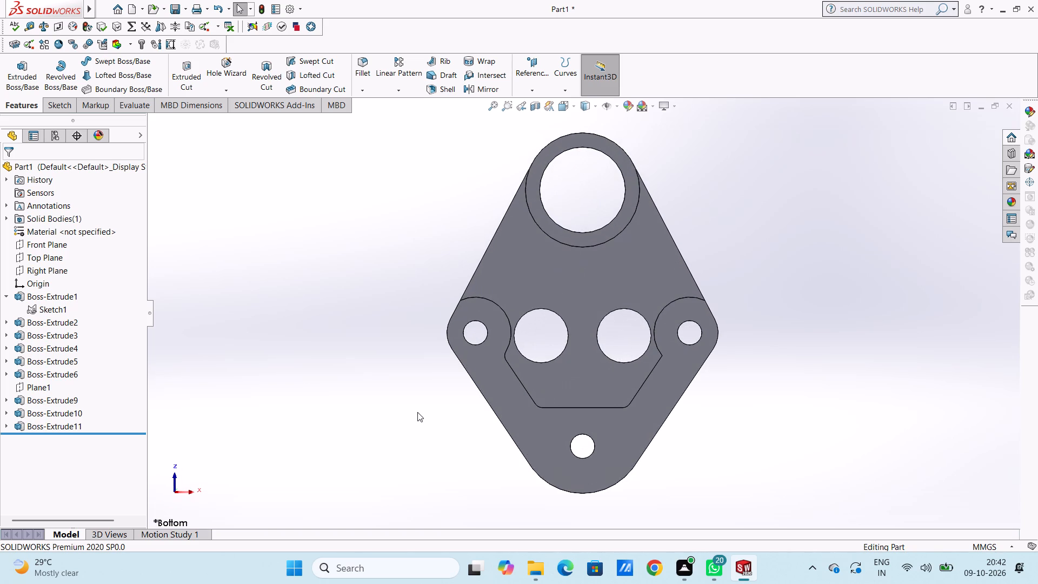
scroll(417, 412, "up", 2)
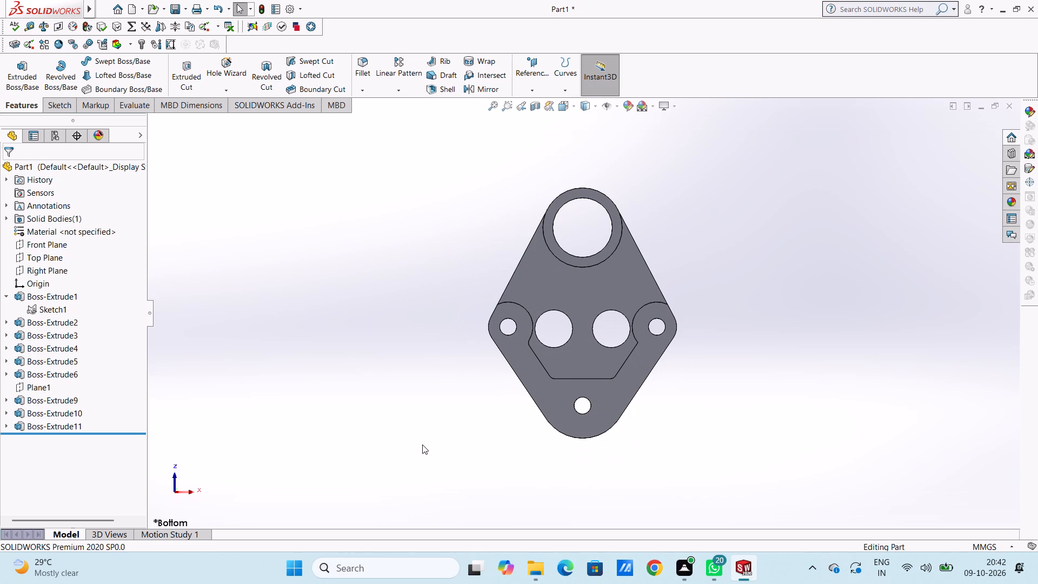
scroll(422, 444, "up", 2)
scroll(702, 403, "down", 1)
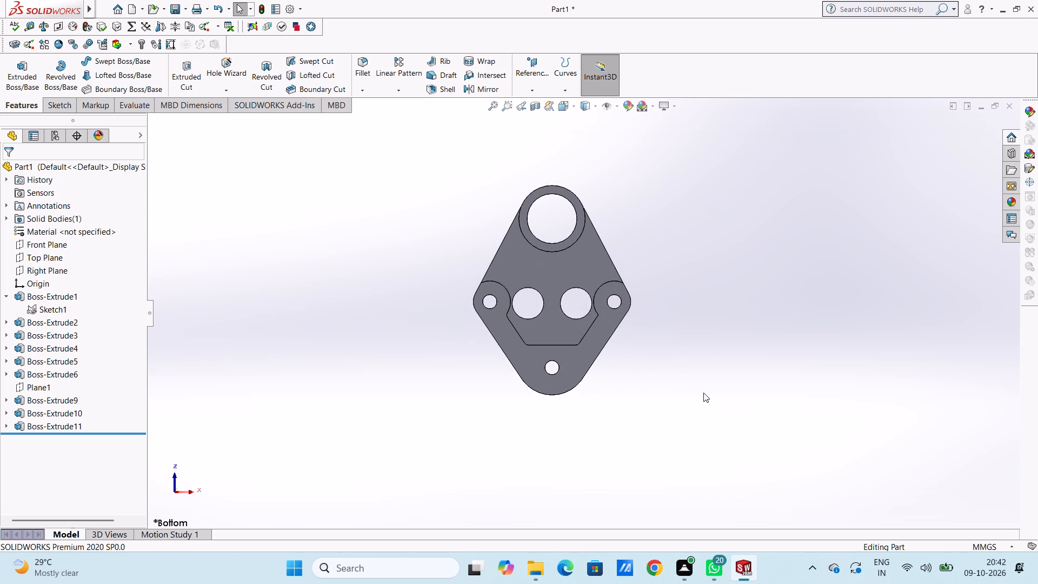
scroll(703, 393, "down", 2)
scroll(421, 228, "up", 1)
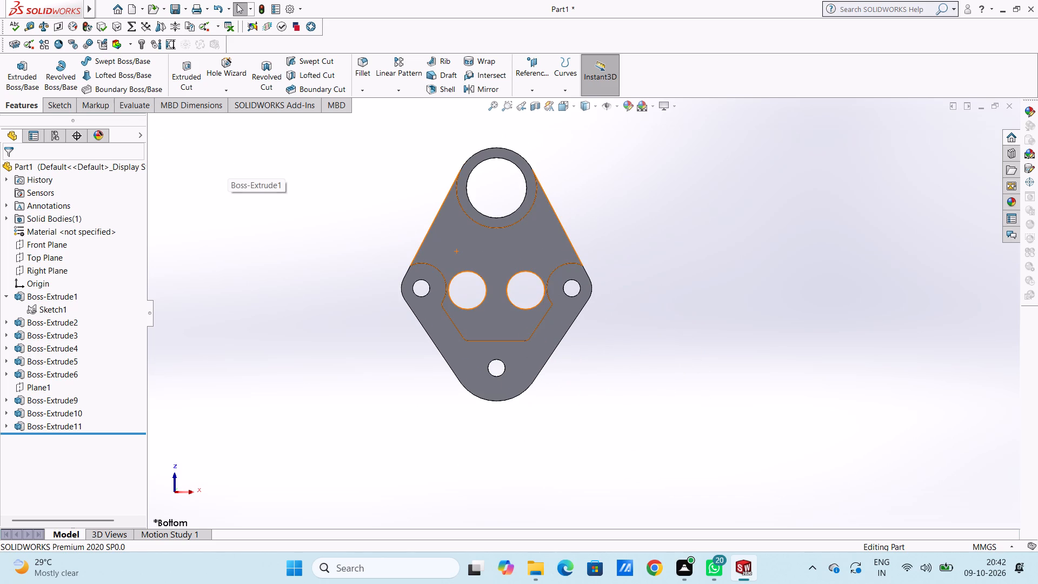
On the underside face of the large ring, sketch a vertical centre line from the ring's lowest point to the recess's straight lower edge.
left_click(491, 221)
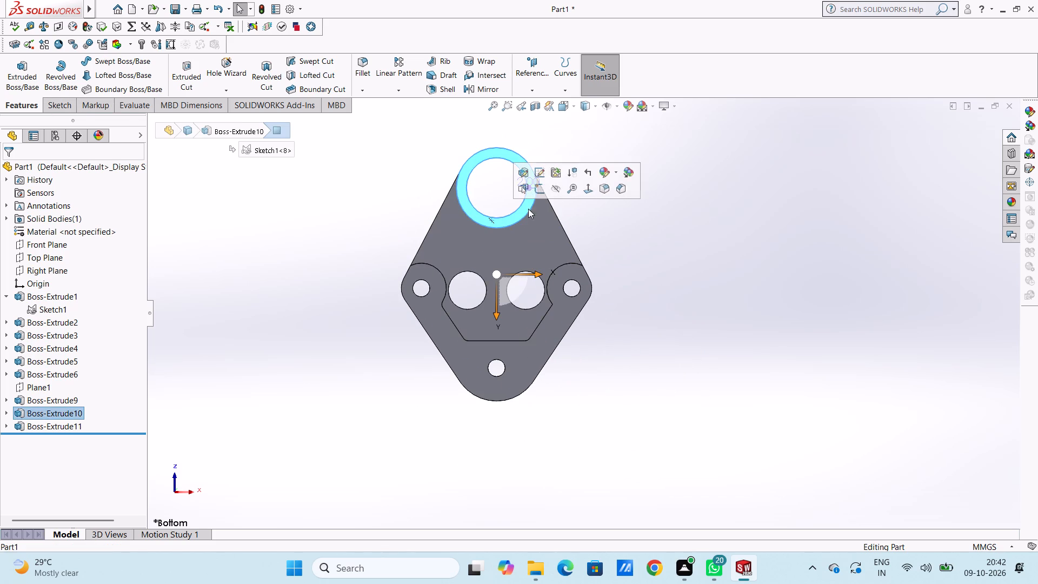
left_click(535, 190)
left_click(308, 235)
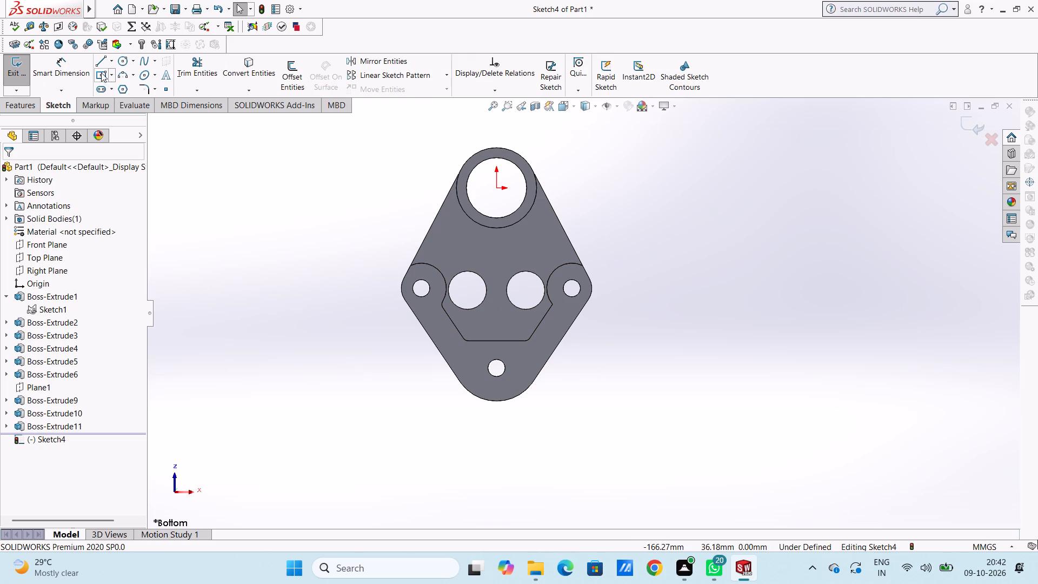
left_click(100, 63)
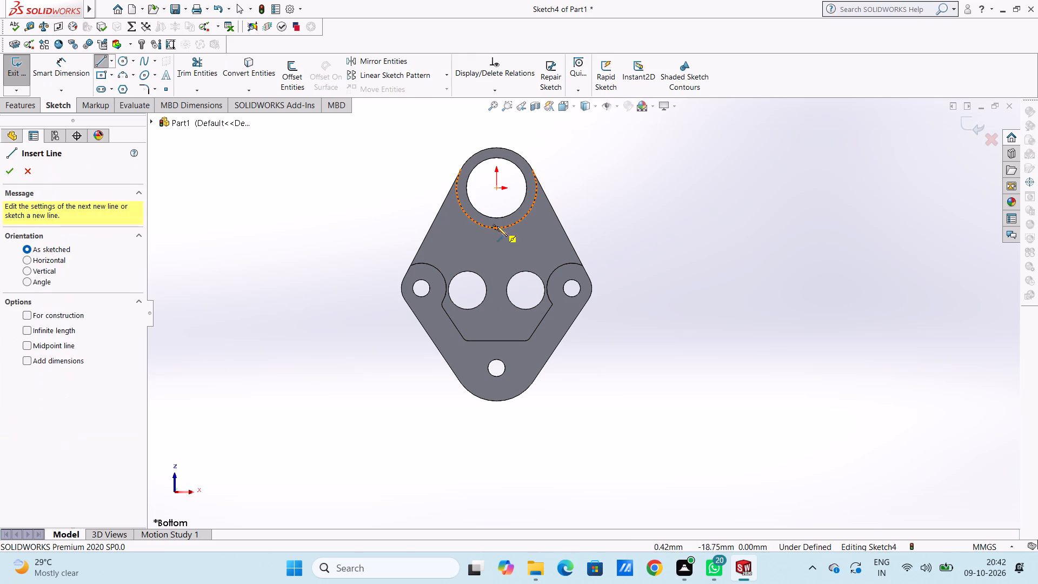
left_click(496, 229)
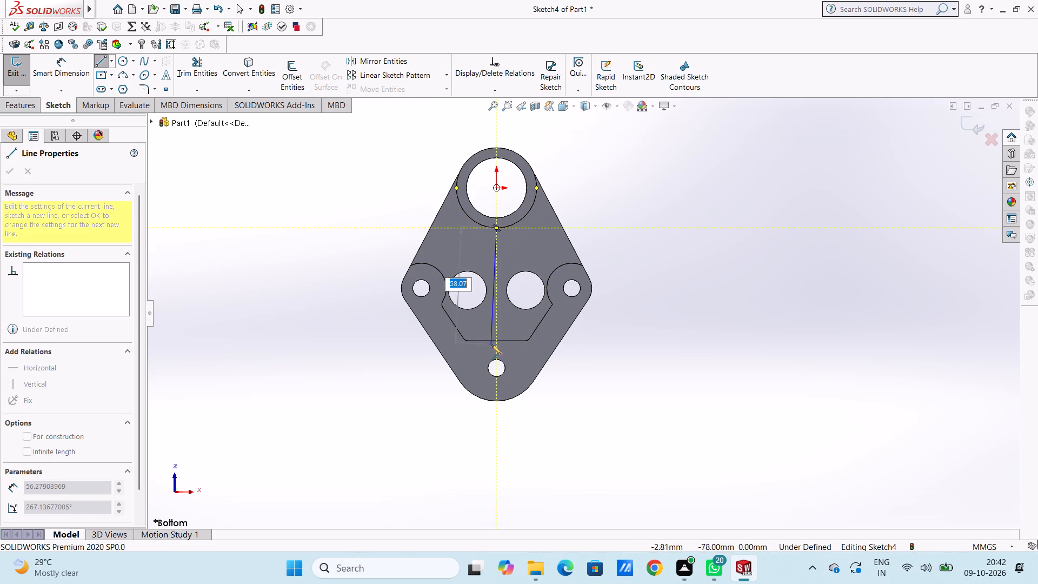
left_click(498, 340)
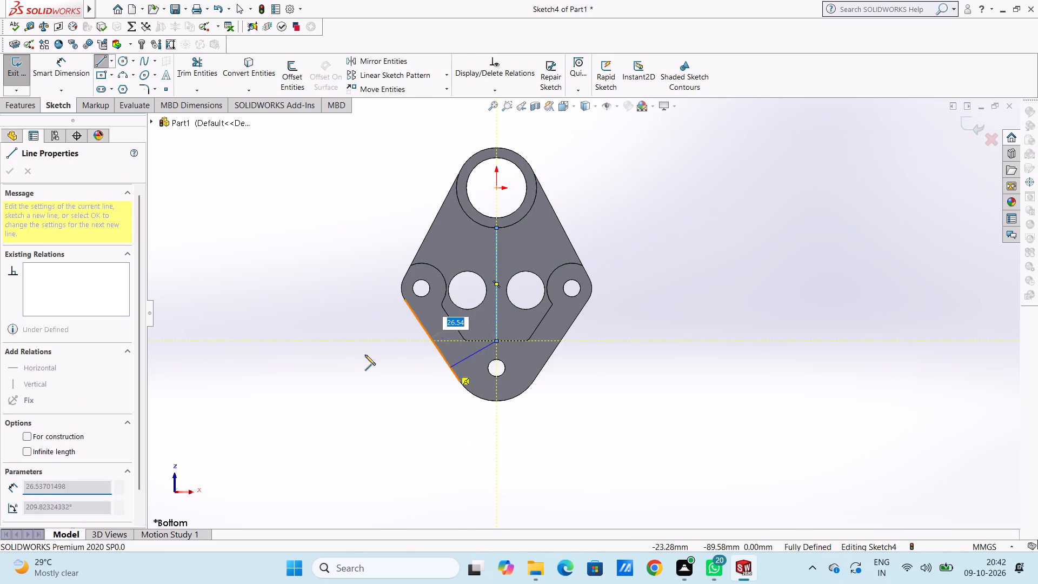
right_click(312, 280)
left_click(337, 290)
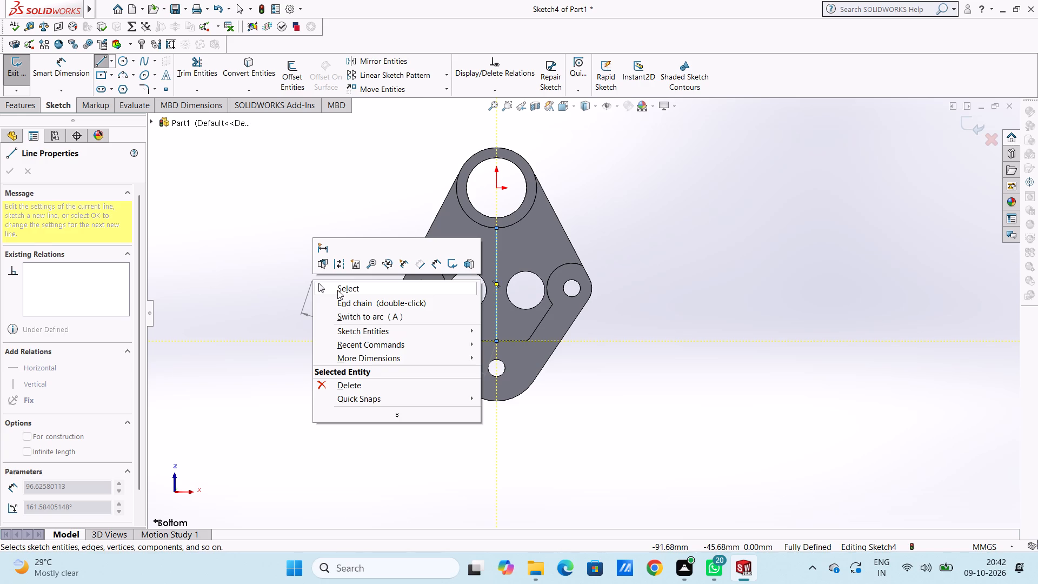
left_click(310, 283)
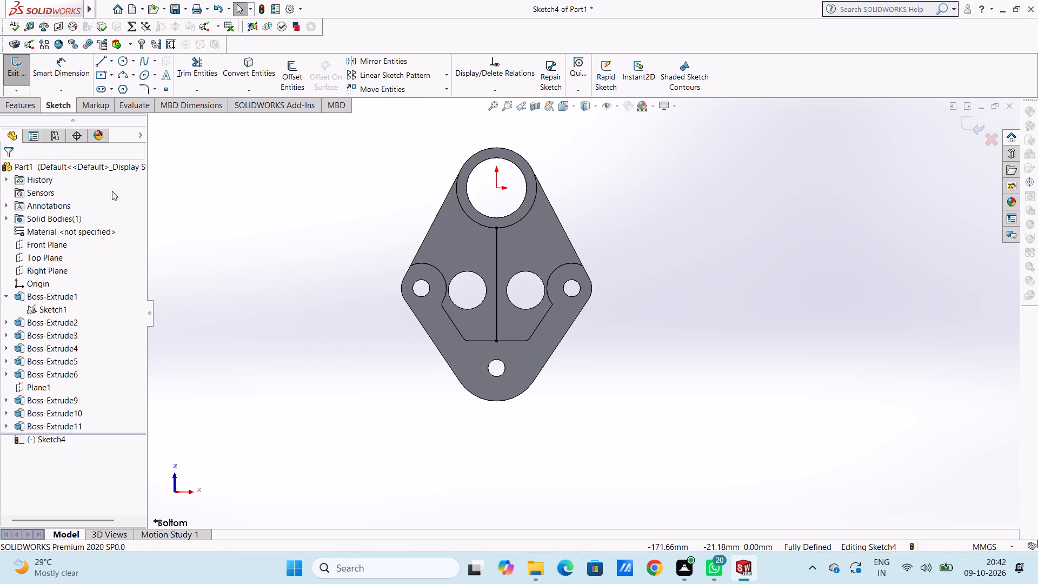
Create a linear rib from the centre line, 5 mm thick on both sides, extruded normal to the sketch.
left_click(35, 106)
left_click(440, 65)
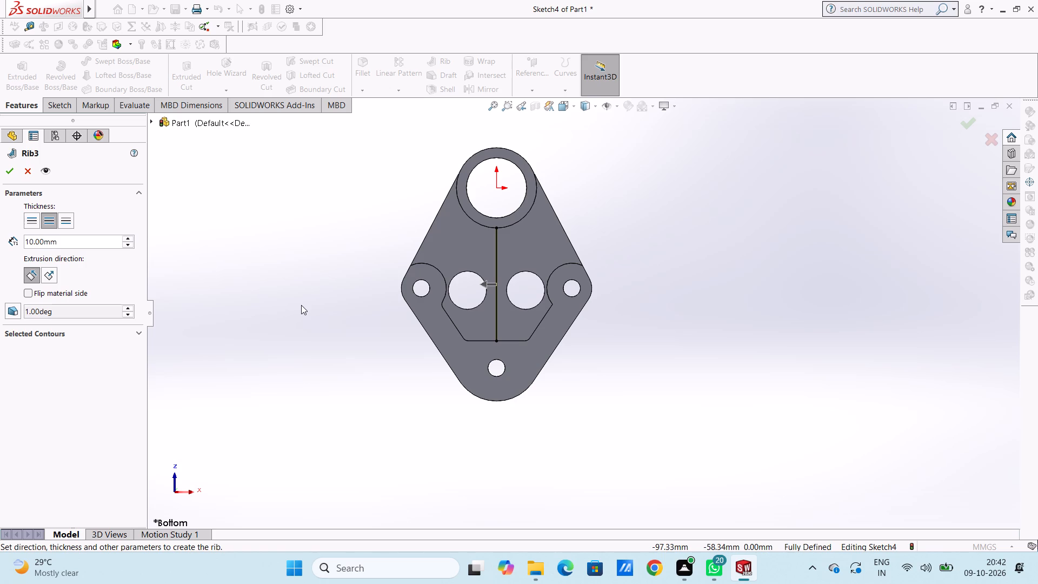
double_click(87, 242)
key("5")
key("Return")
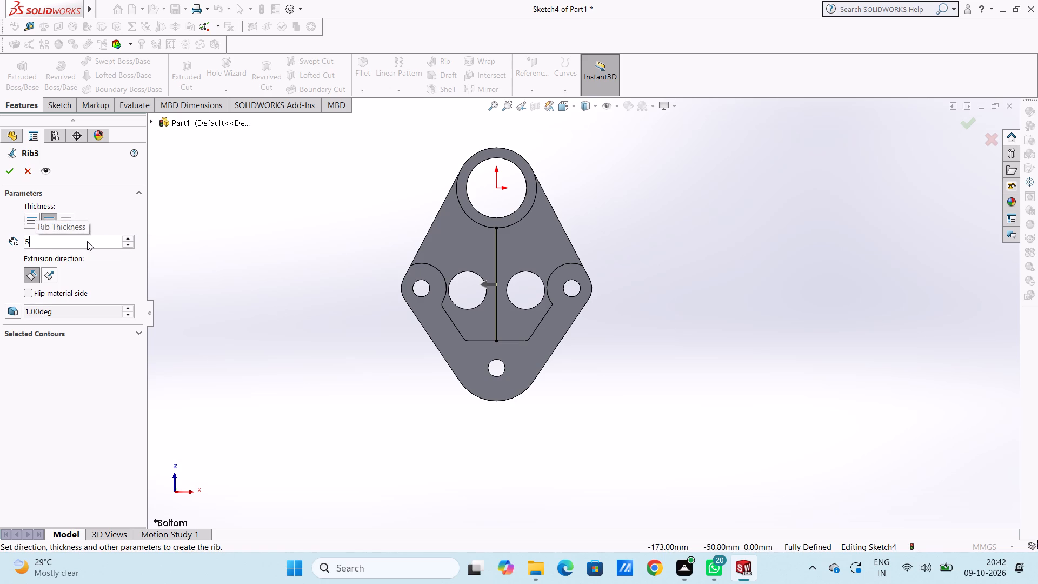
left_click(34, 274)
left_click(42, 275)
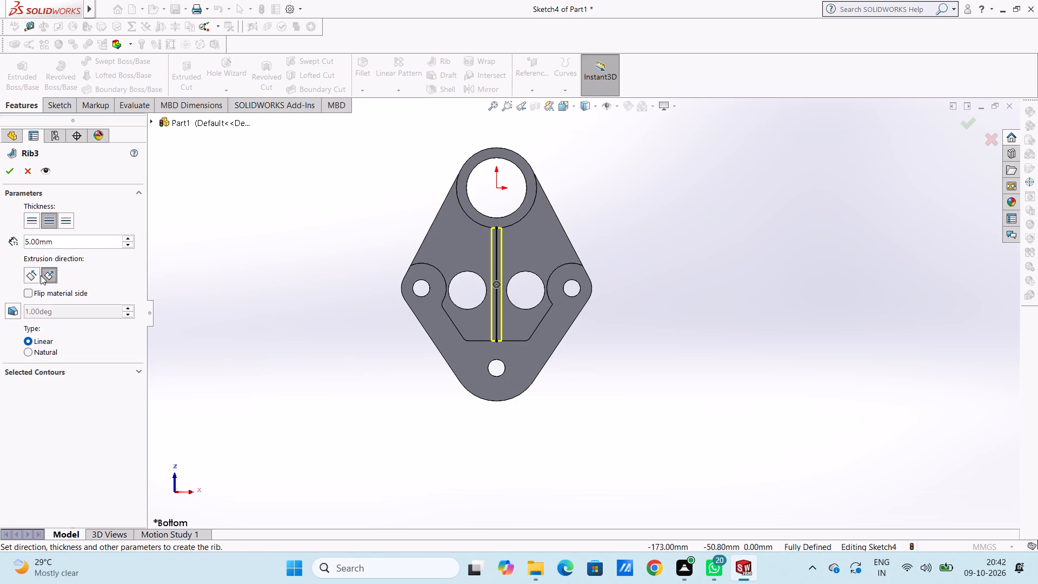
middle_click_drag(207, 317, 284, 359)
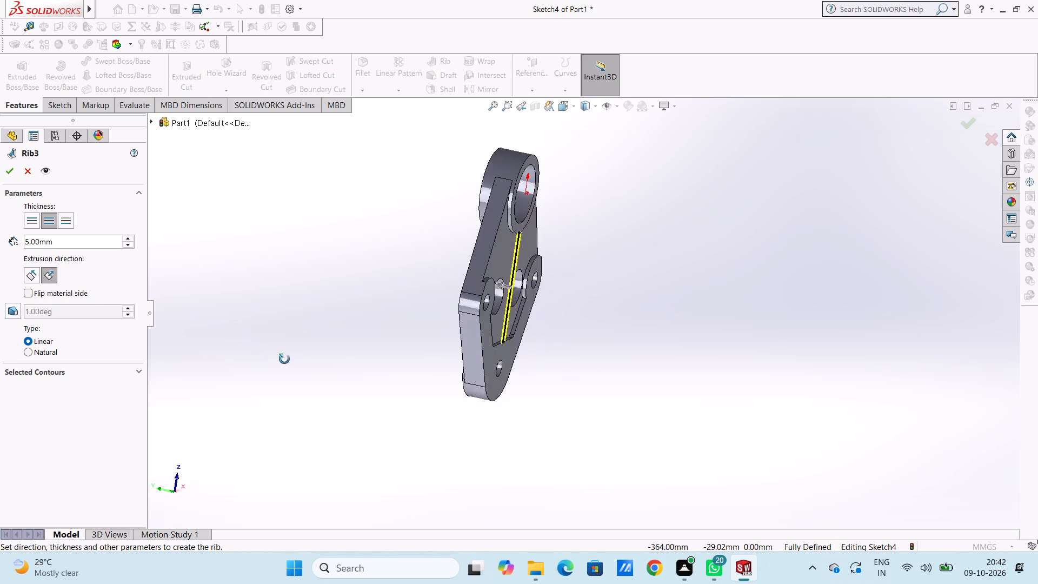
middle_click_drag(284, 359, 229, 304)
middle_click(229, 304)
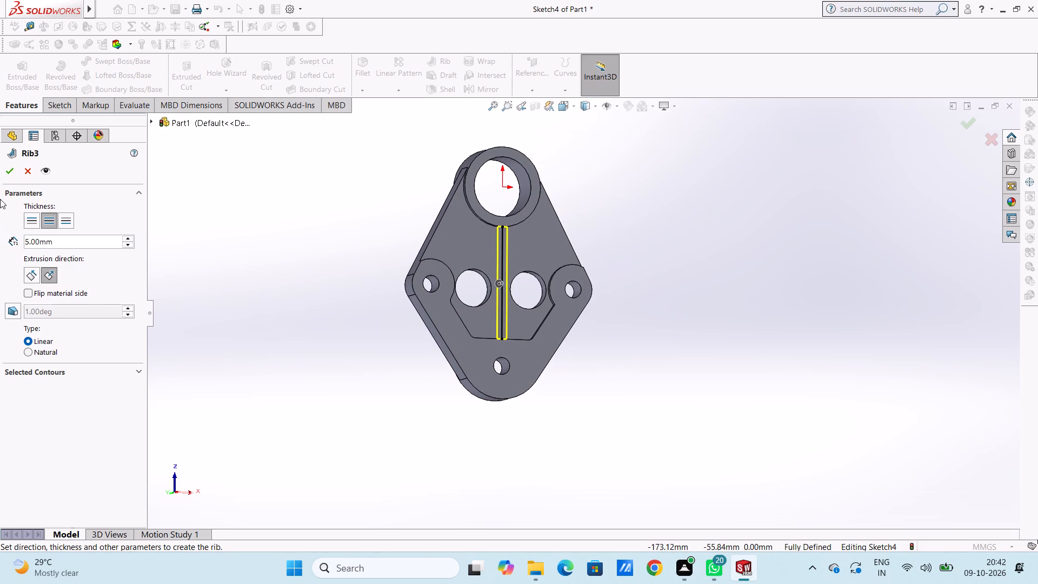
left_click(8, 170)
left_click(236, 347)
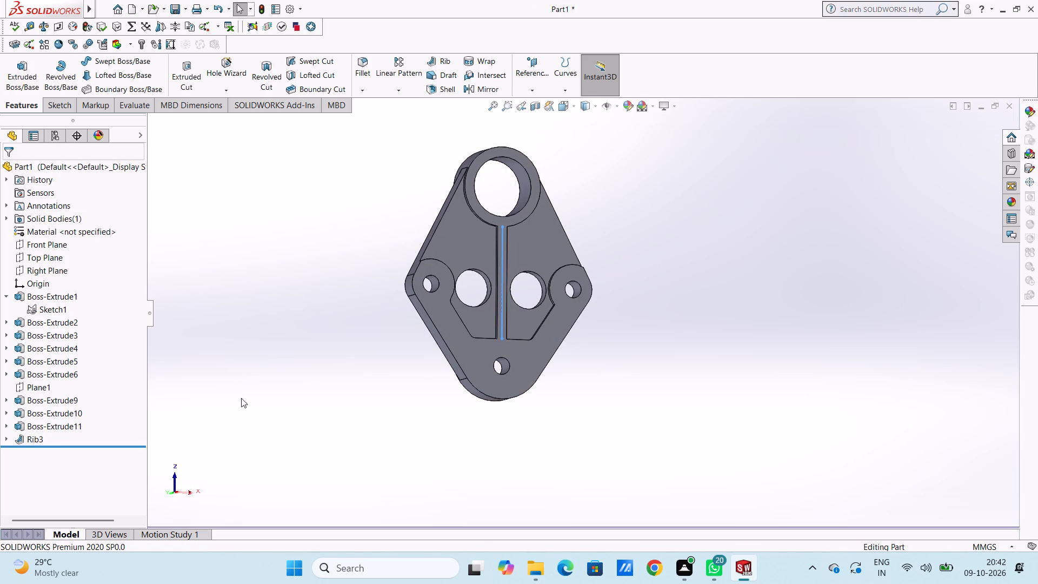
Inspect the finished rib and the whole part from the underside, side and top, ending in isometric view.
middle_click_drag(243, 398, 176, 283)
middle_click_drag(251, 385, 201, 405)
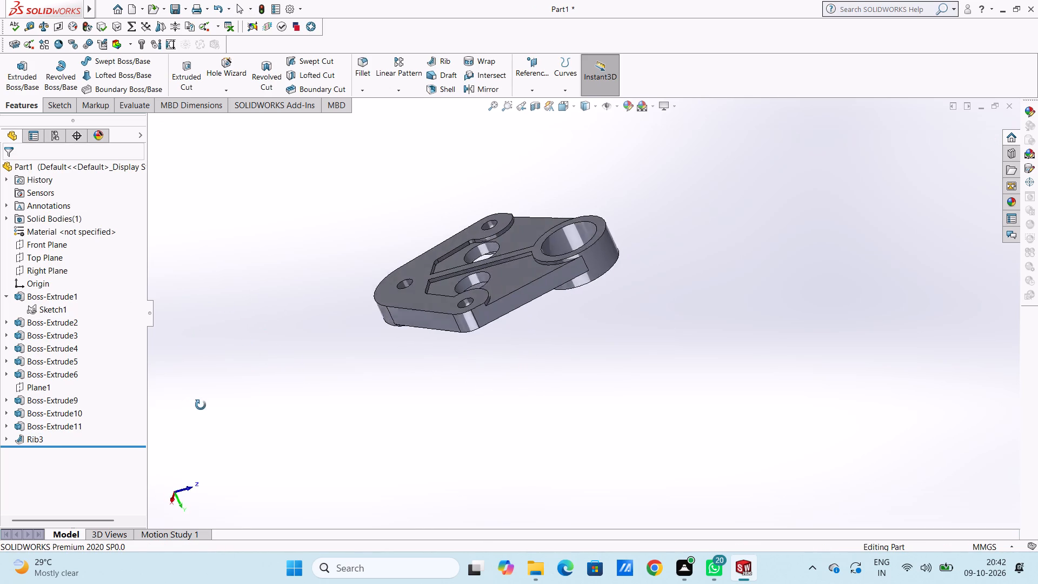
middle_click_drag(201, 405, 251, 412)
scroll(255, 412, "up", 2)
middle_click_drag(252, 410, 356, 436)
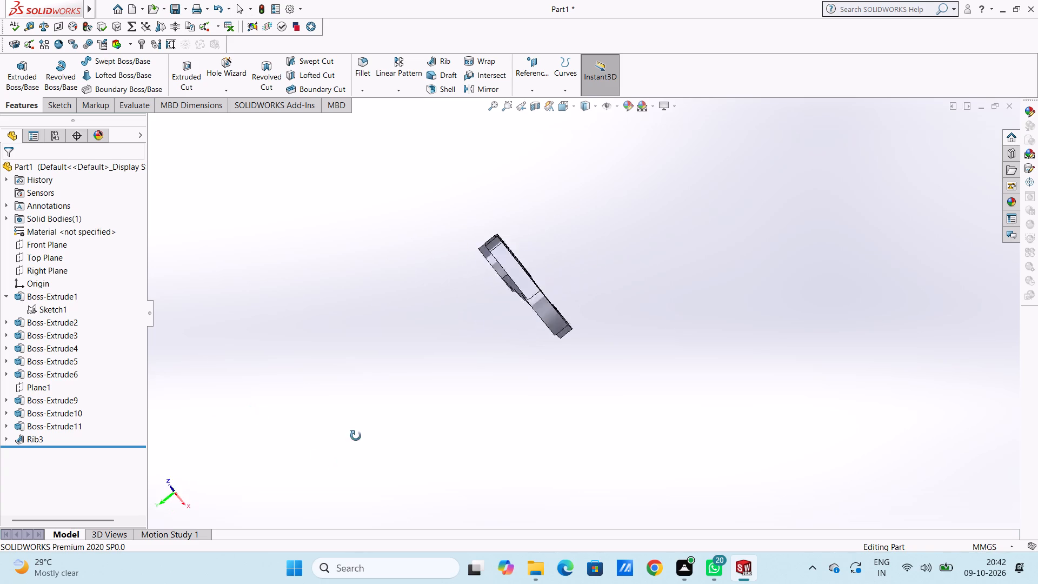
middle_click_drag(356, 436, 511, 213)
middle_click_drag(565, 417, 580, 234)
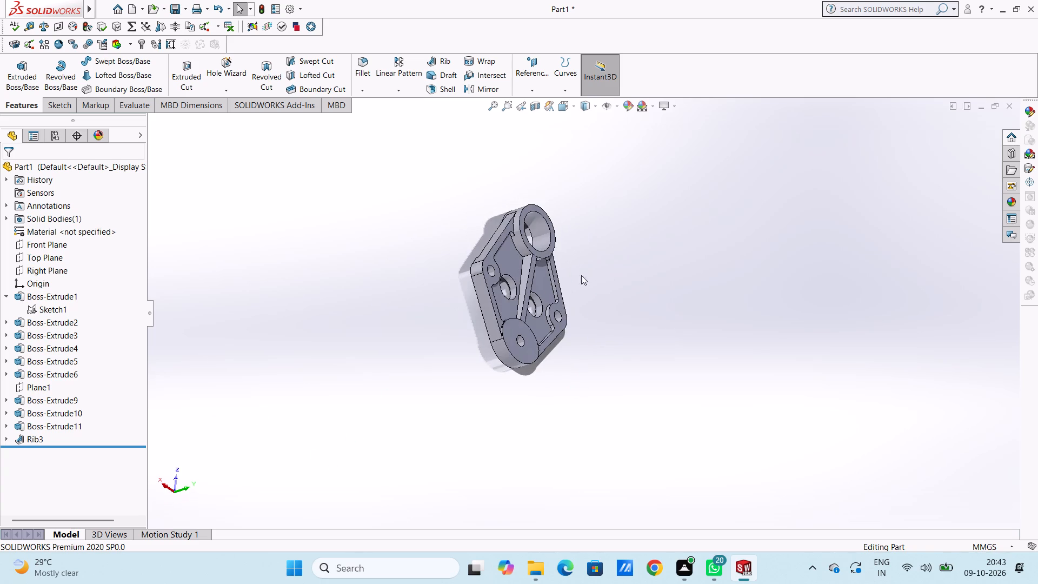
middle_click_drag(624, 429, 558, 326)
middle_click_drag(589, 453, 549, 326)
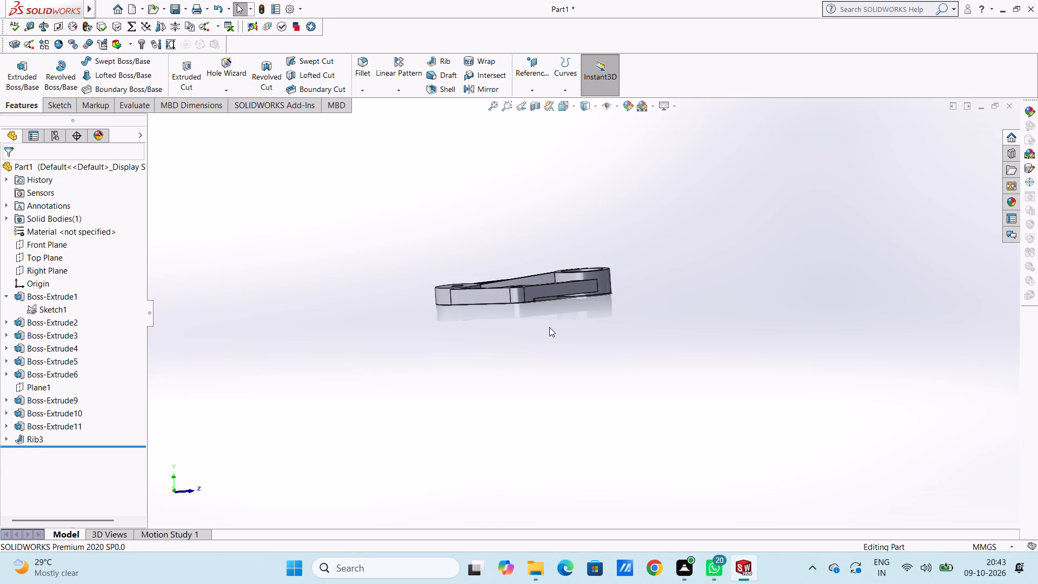
middle_click_drag(518, 369, 469, 303)
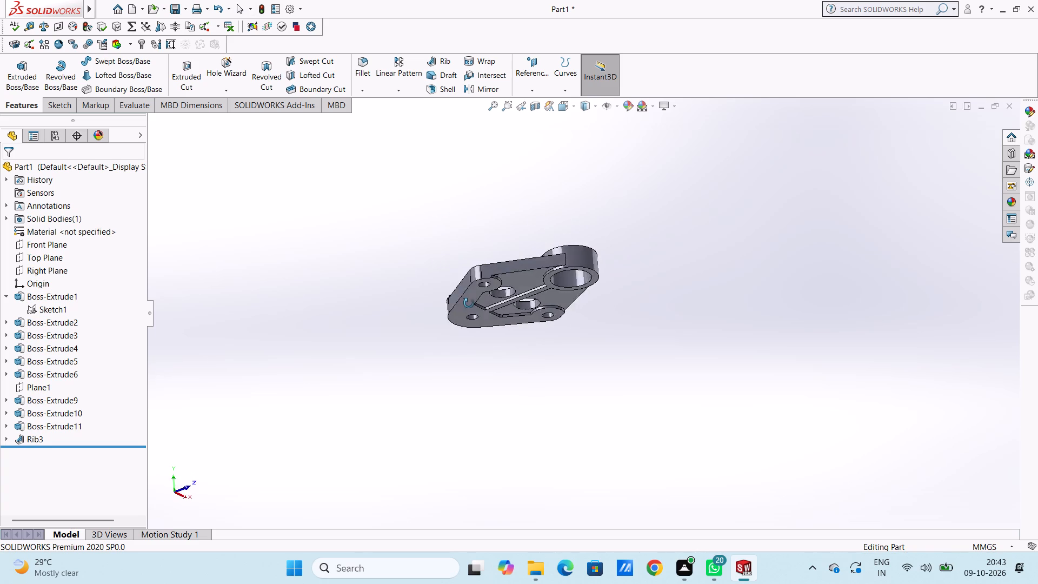
middle_click_drag(469, 303, 489, 361)
key("ctrl+7")
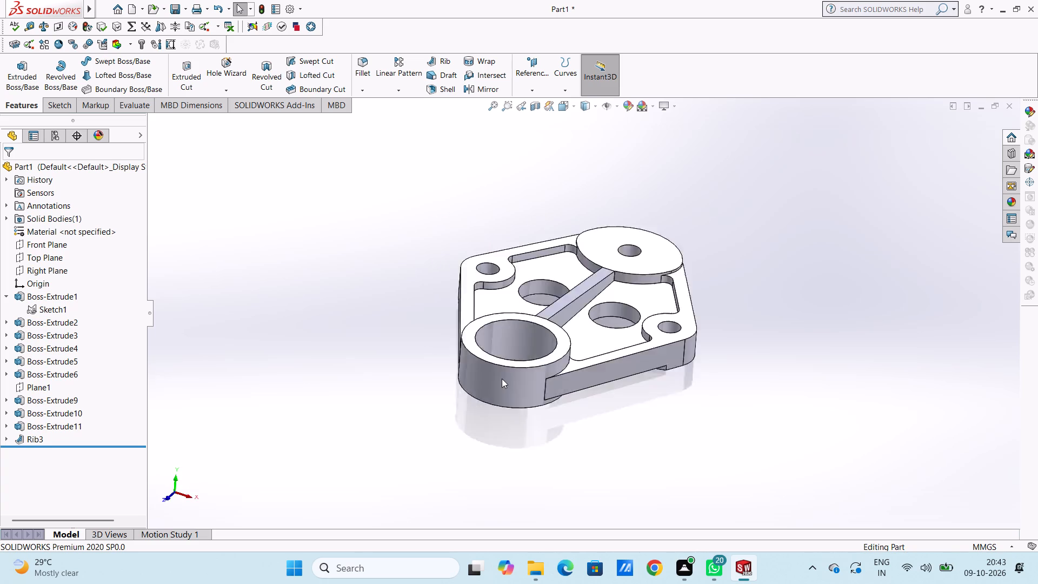
key("Escape")
key("Escape")
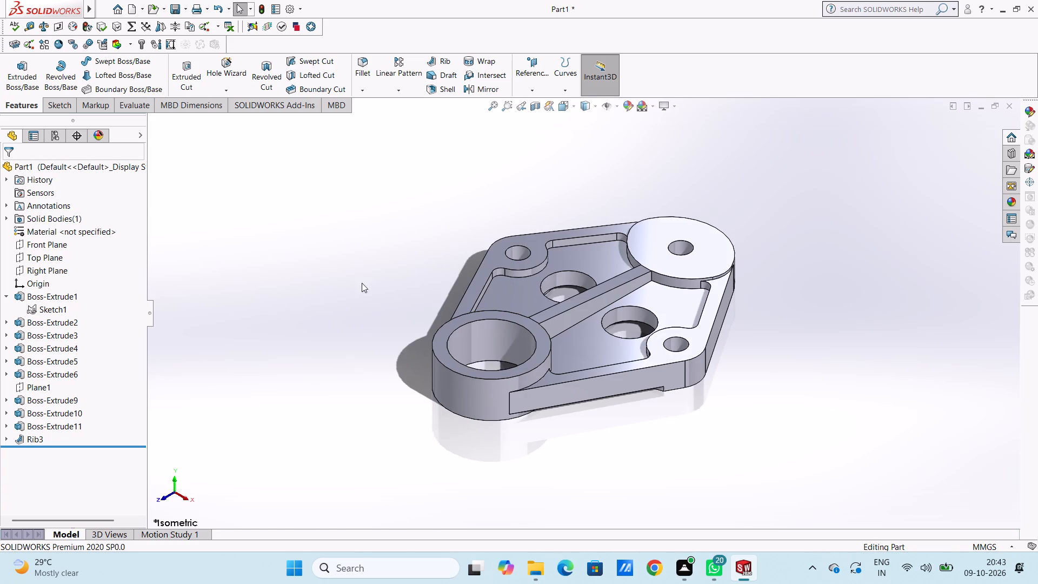
Apply a dark green colour appearance, RGB 0, 90, 42, to the whole part.
left_click(626, 103)
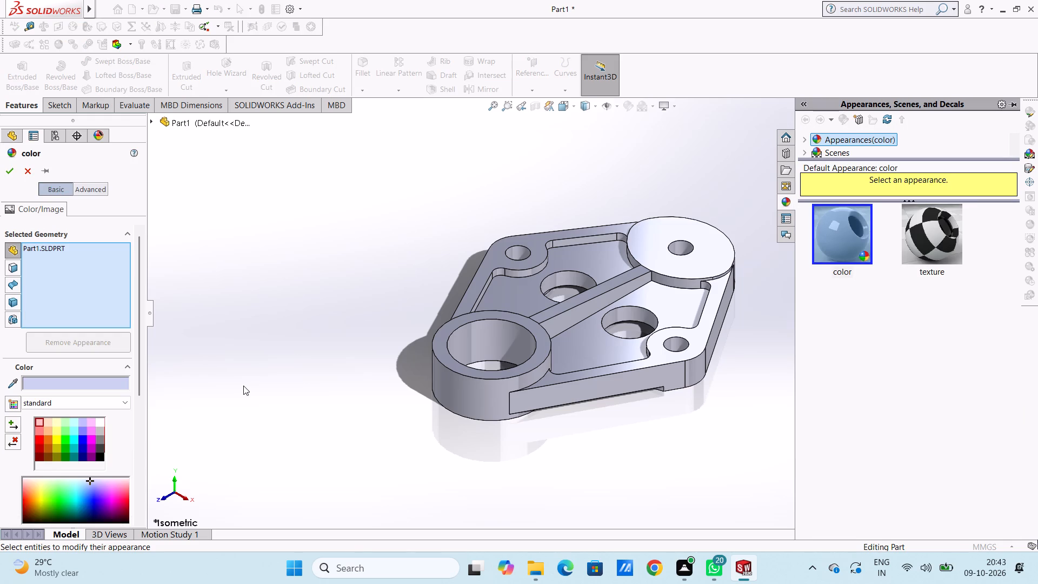
scroll(104, 406, "down", 2)
scroll(52, 446, "down", 1)
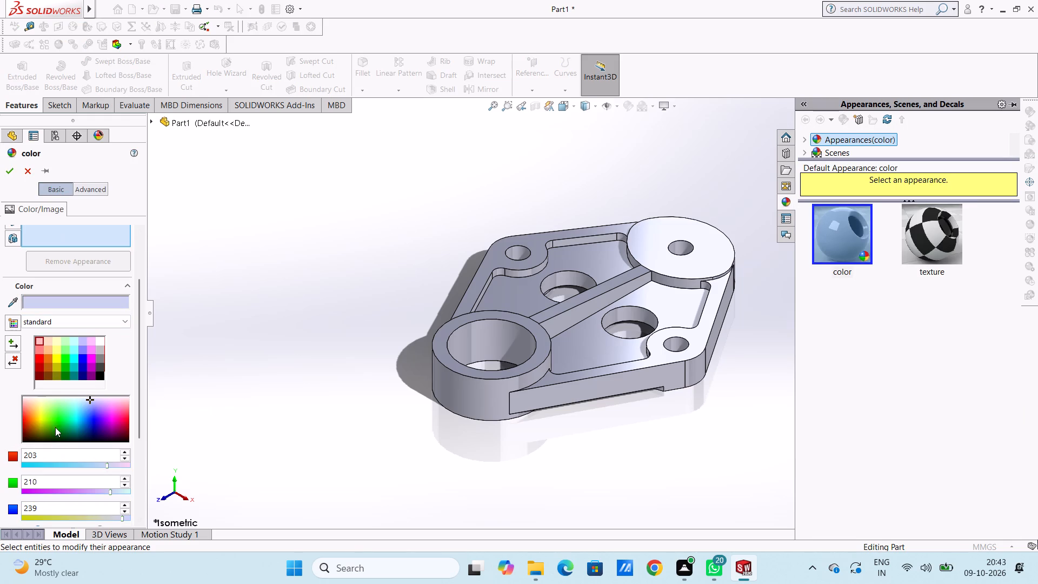
left_click(41, 347)
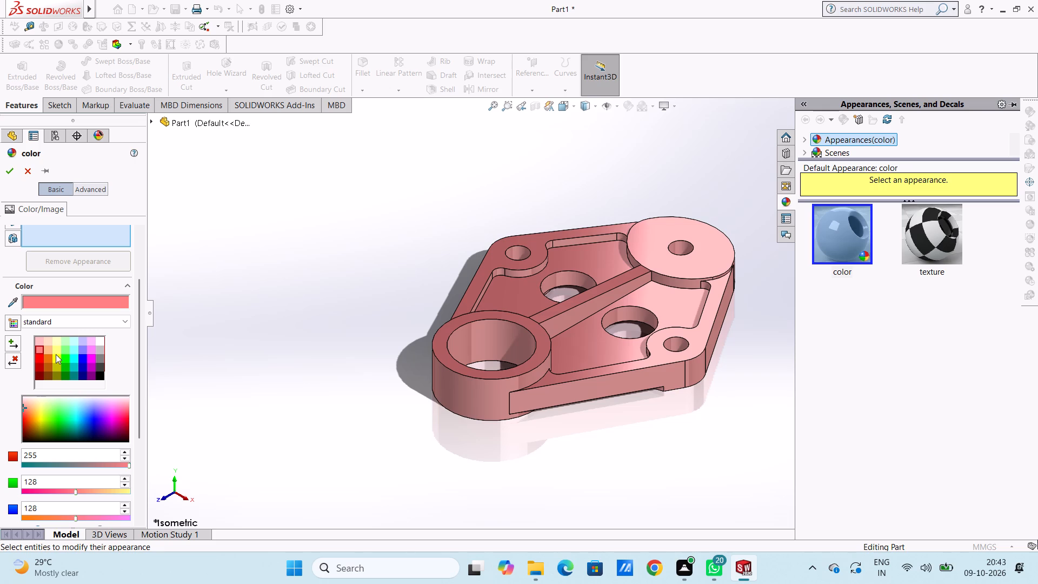
left_click(68, 429)
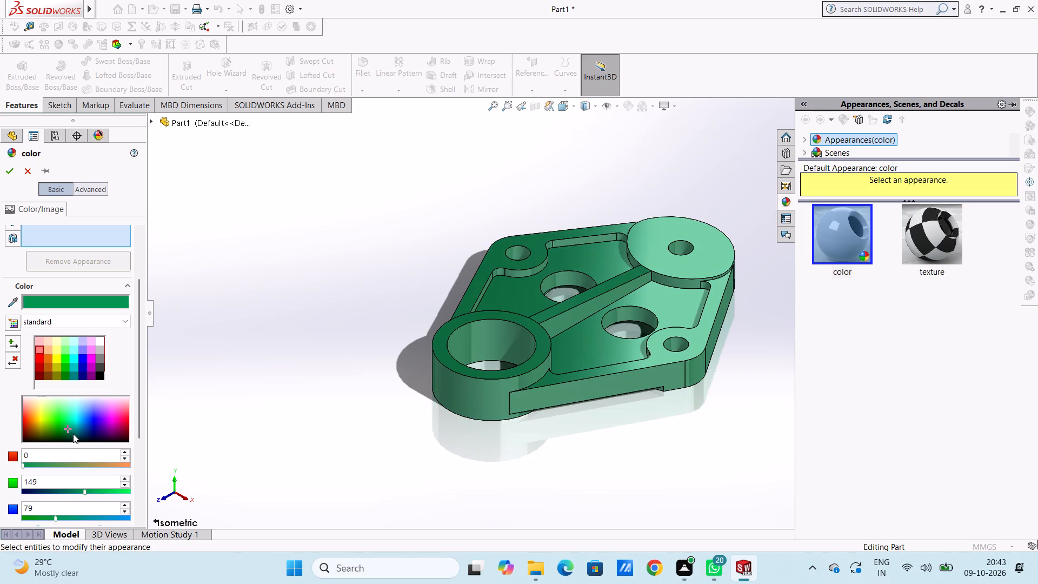
left_click(73, 434)
left_click(66, 434)
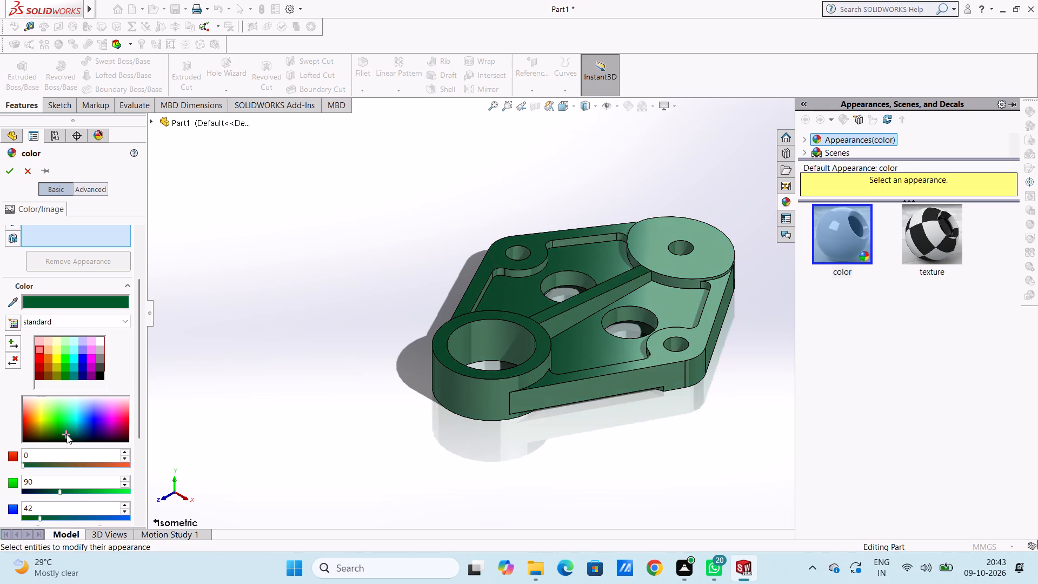
left_click(12, 171)
Colour the two top rim faces around the small corner holes light yellow.
scroll(468, 372, "down", 1)
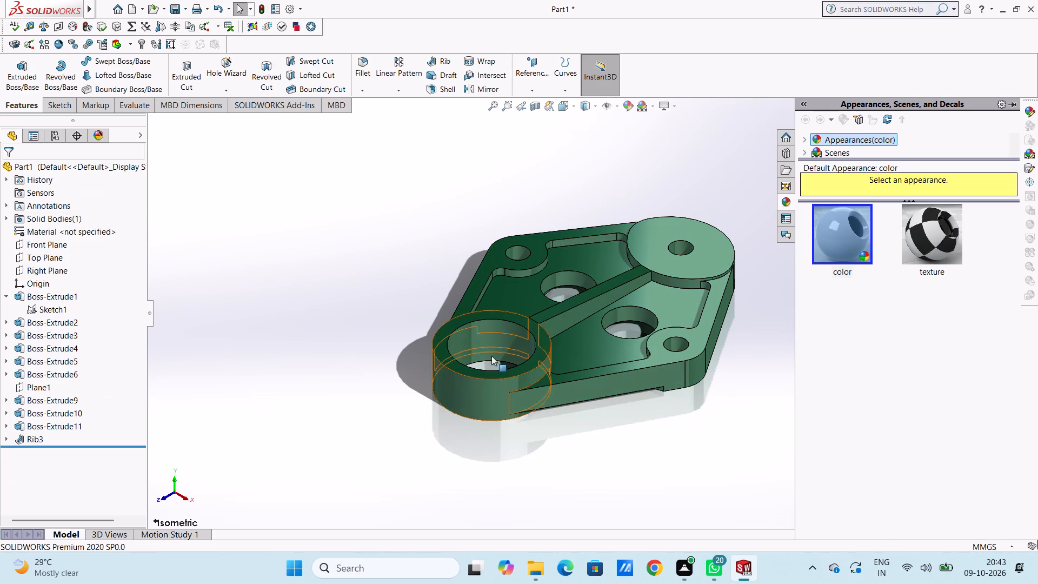
scroll(491, 356, "down", 2)
scroll(602, 278, "up", 3)
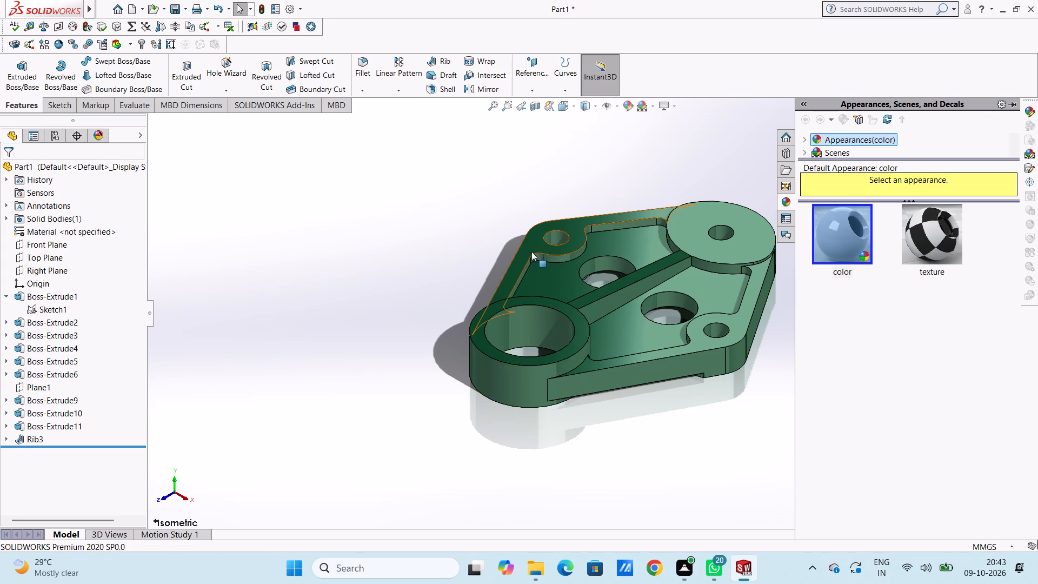
left_click(531, 251)
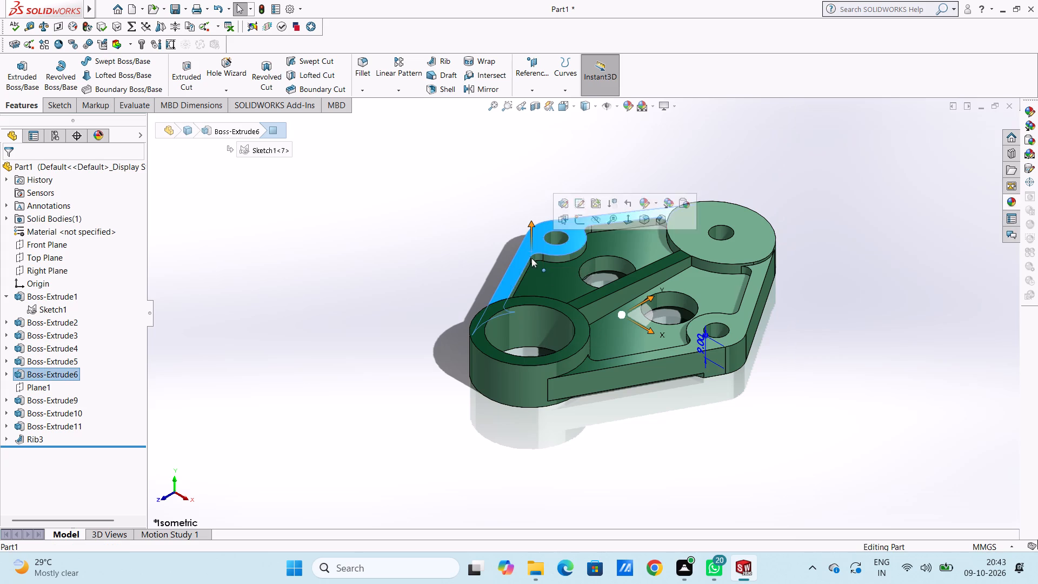
left_click(647, 358)
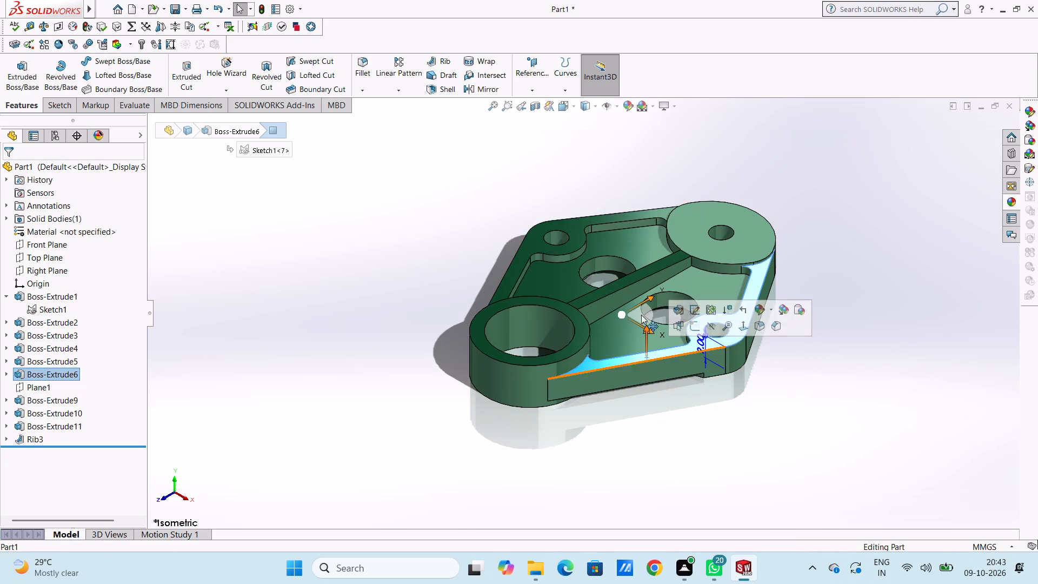
left_click(624, 106)
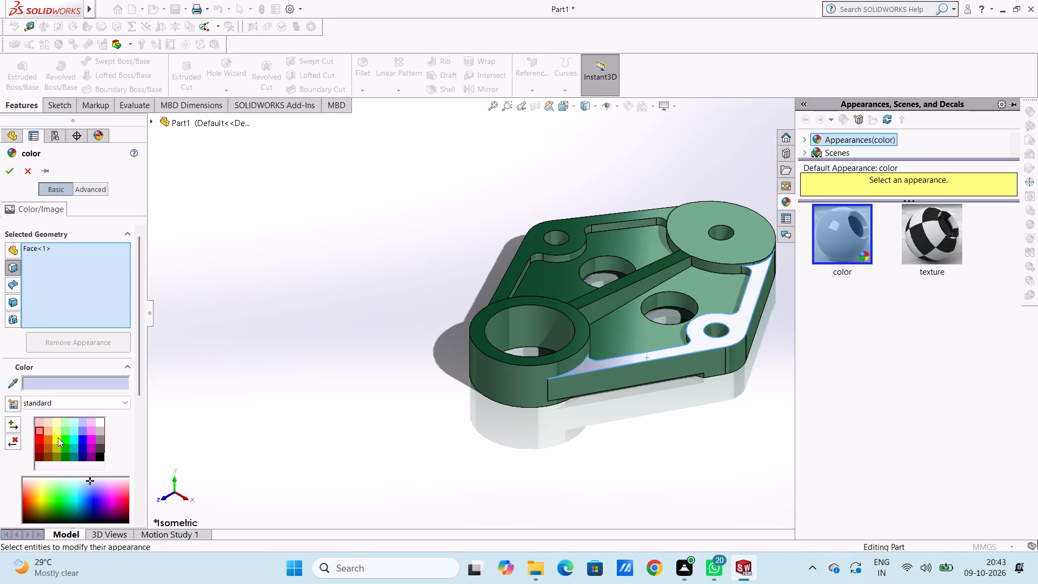
left_click(55, 432)
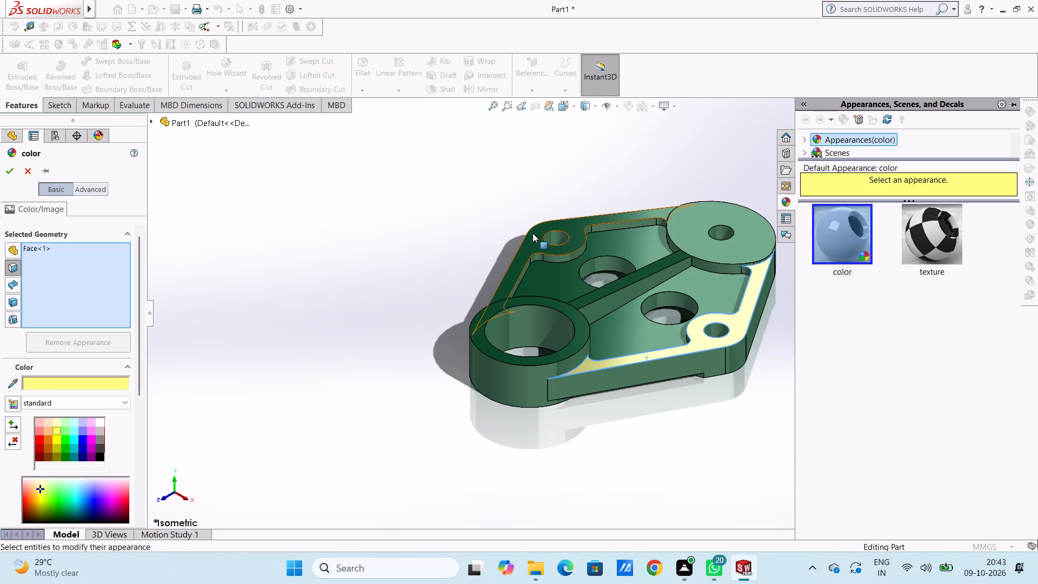
left_click(529, 239)
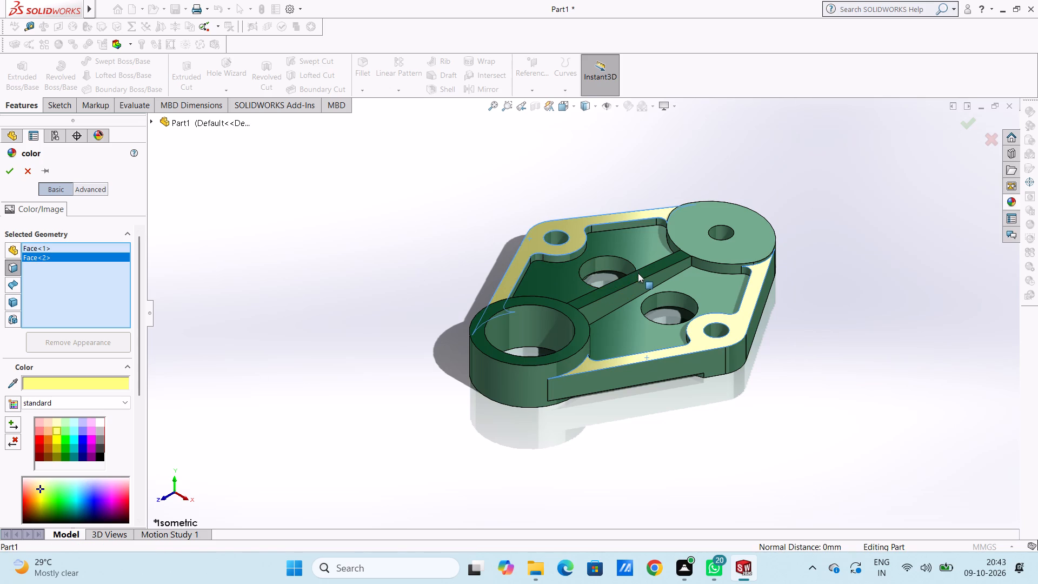
Add the sloped web's top face and both side faces to the light yellow appearance.
left_click(638, 273)
left_click(633, 292)
middle_click_drag(627, 250, 706, 335)
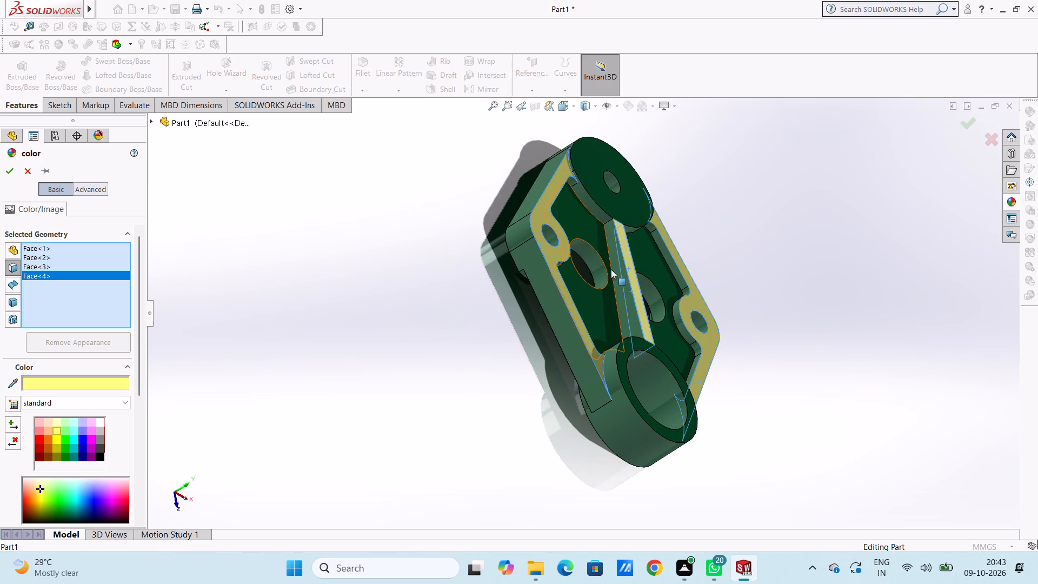
left_click(616, 276)
middle_click_drag(621, 298, 551, 208)
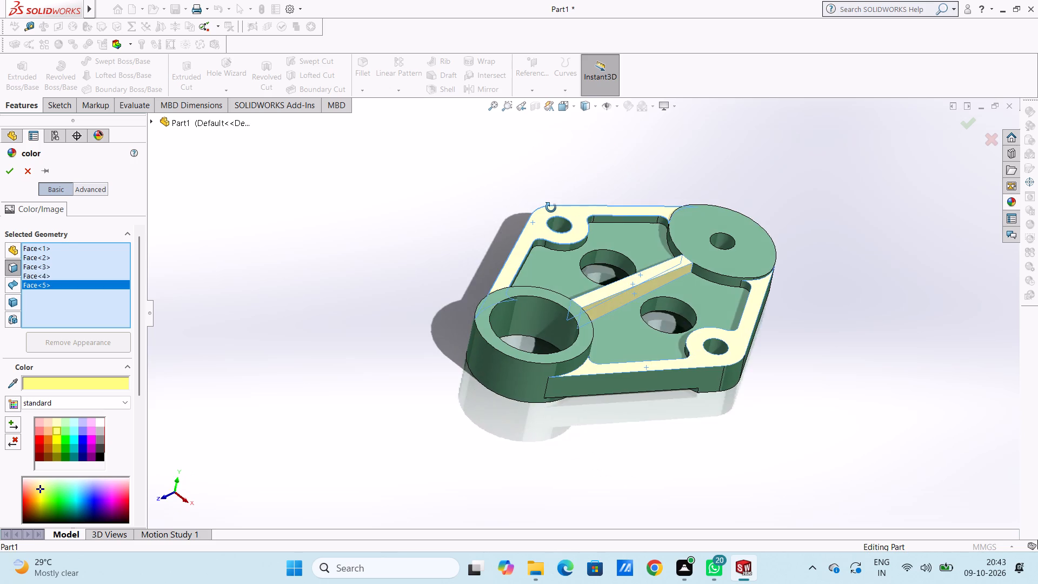
middle_click_drag(551, 208, 540, 204)
Add the top faces of the large ring and the round boss to the light yellow appearance and apply it.
middle_click_drag(445, 332, 444, 296)
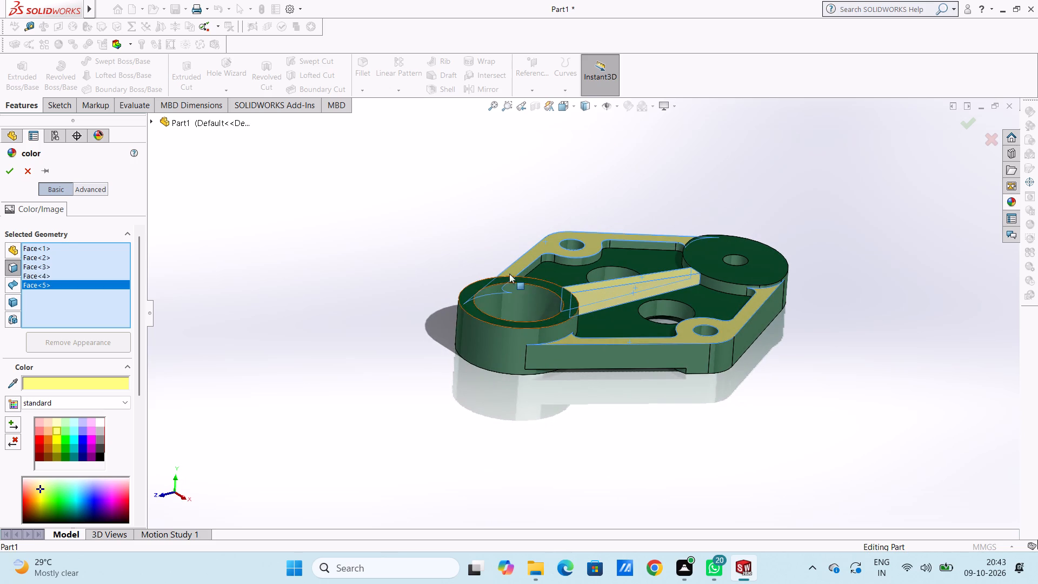
left_click(567, 304)
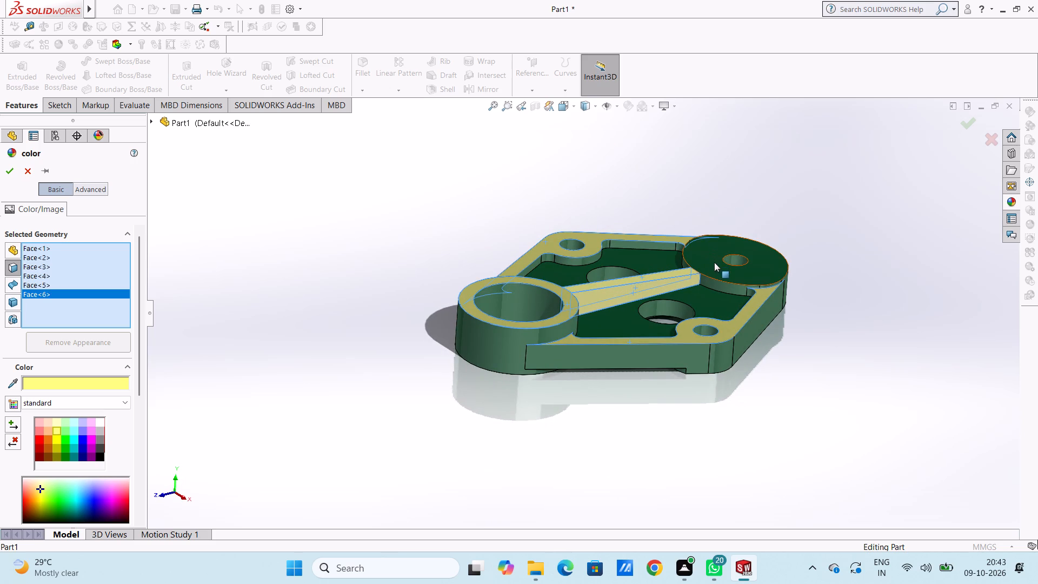
left_click(715, 267)
middle_click_drag(439, 310, 447, 359)
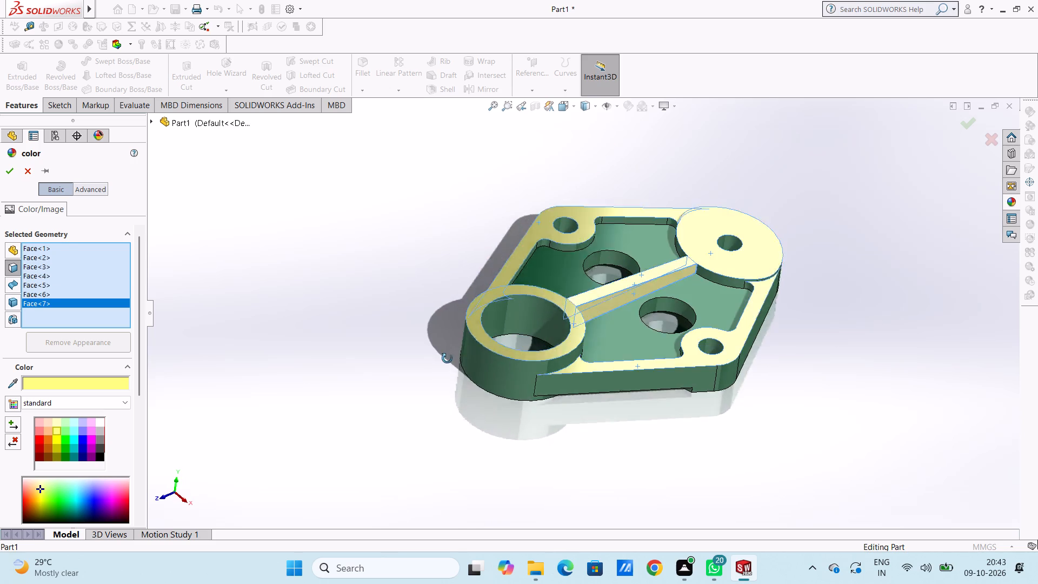
middle_click_drag(447, 359, 434, 302)
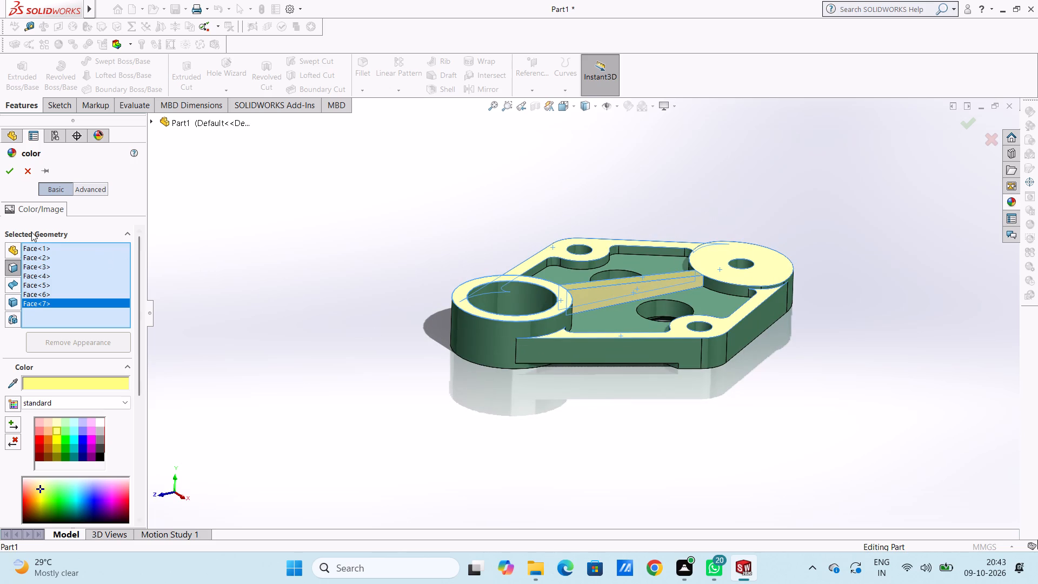
left_click(11, 175)
Colour the raised underside face, including pad, rib and large ring, crimson with RGB 240, 0, 73.
scroll(268, 301, "up", 3)
middle_click_drag(276, 330, 335, 360)
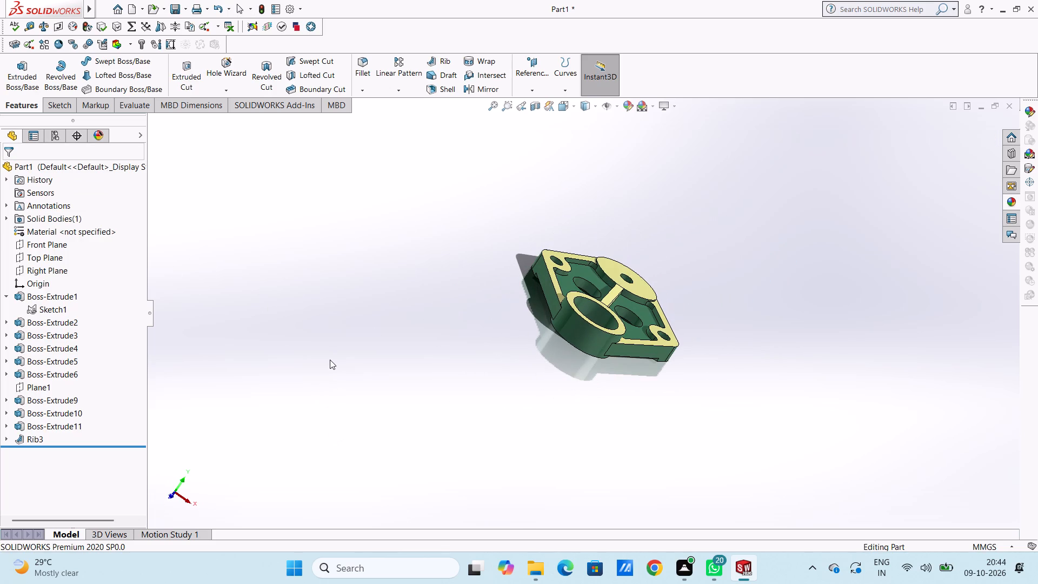
key("ctrl+6")
scroll(330, 360, "up", 3)
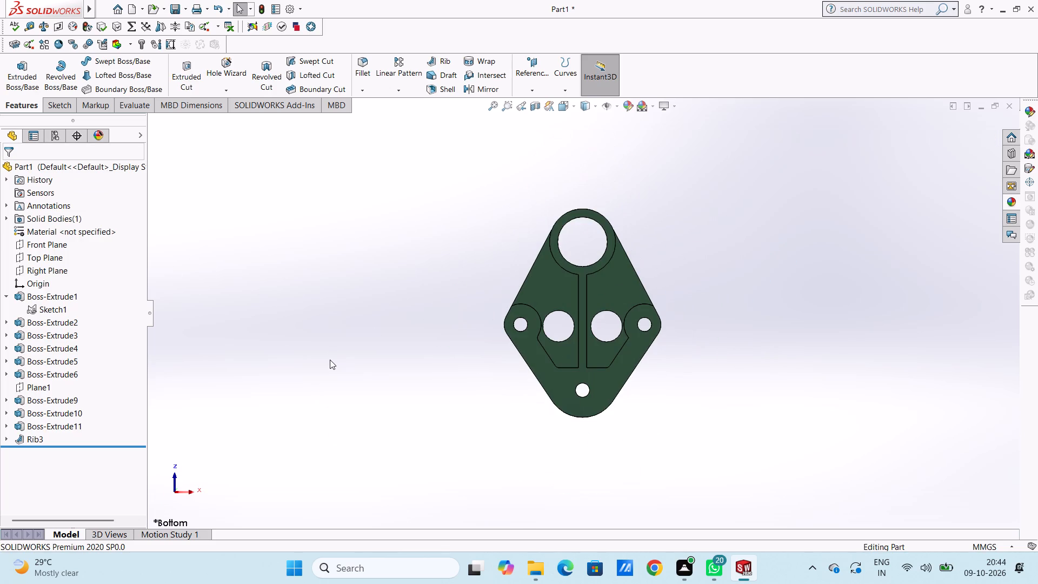
middle_click_drag(427, 427, 406, 242)
middle_click_drag(456, 440, 445, 377)
scroll(584, 298, "down", 2)
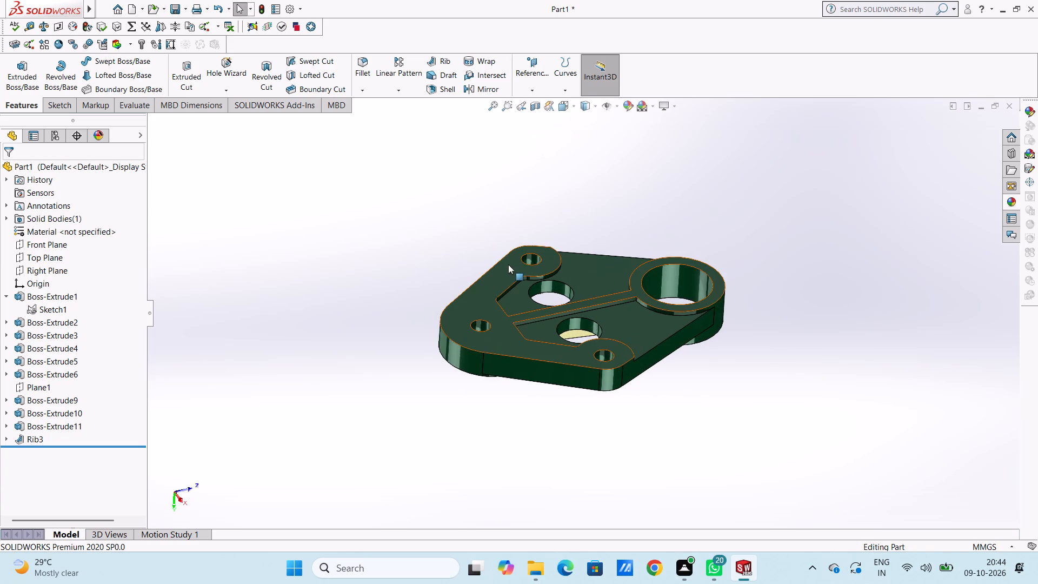
left_click(501, 273)
left_click(623, 103)
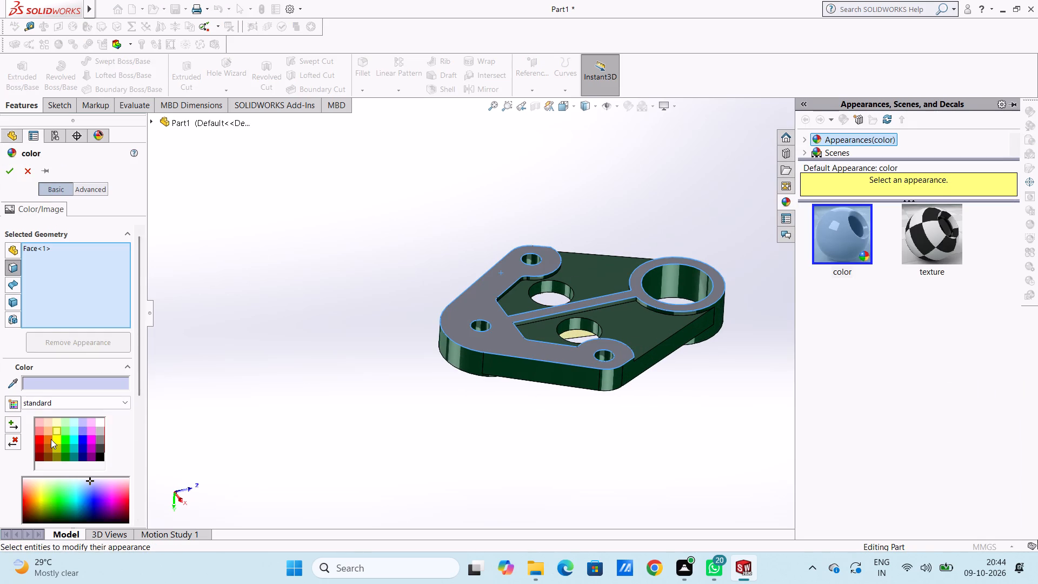
scroll(51, 439, "down", 2)
left_click(96, 348)
left_click(98, 343)
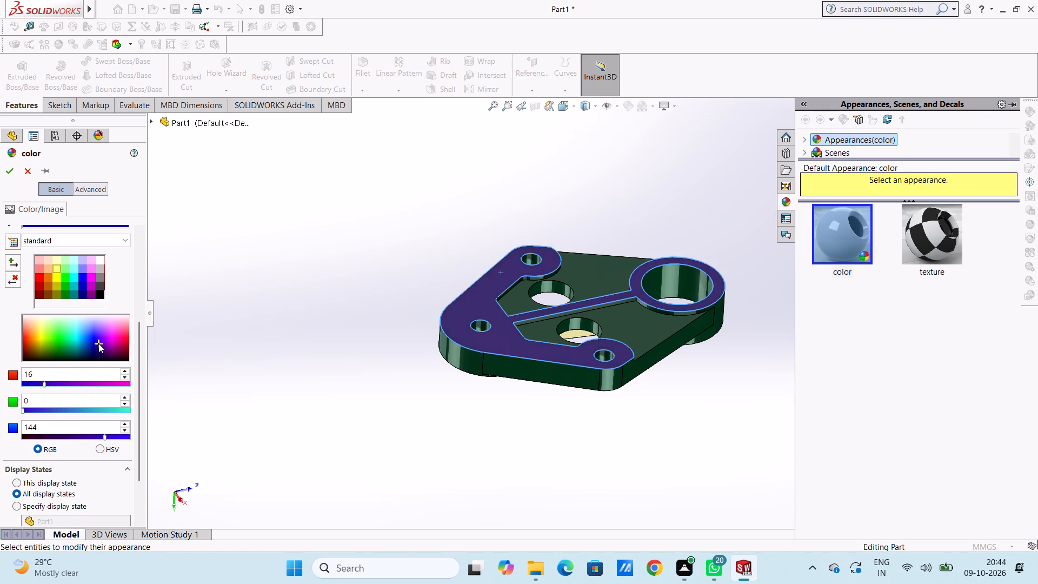
left_click(110, 341)
left_click(124, 340)
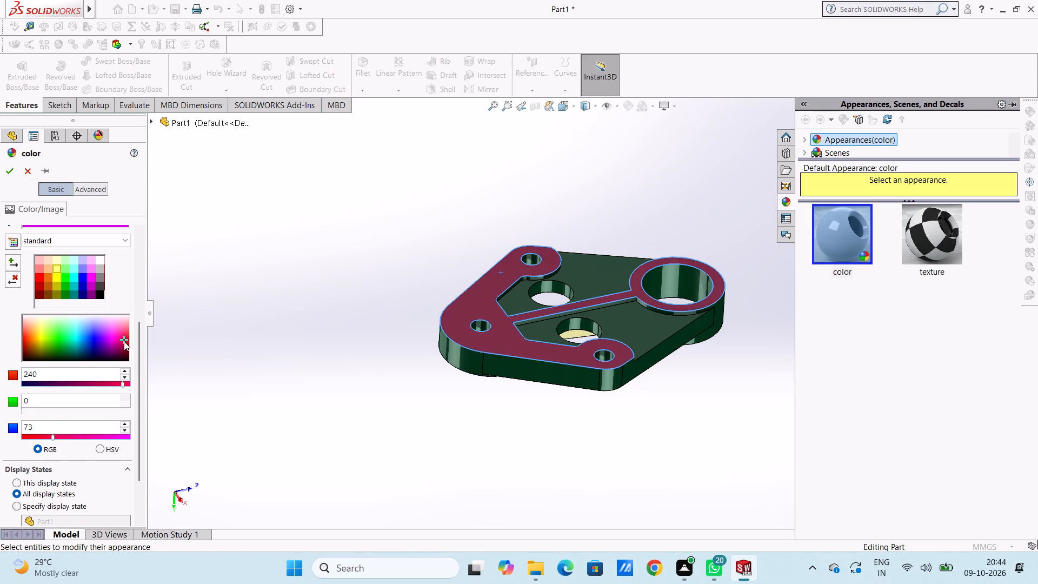
left_click(13, 173)
left_click(325, 283)
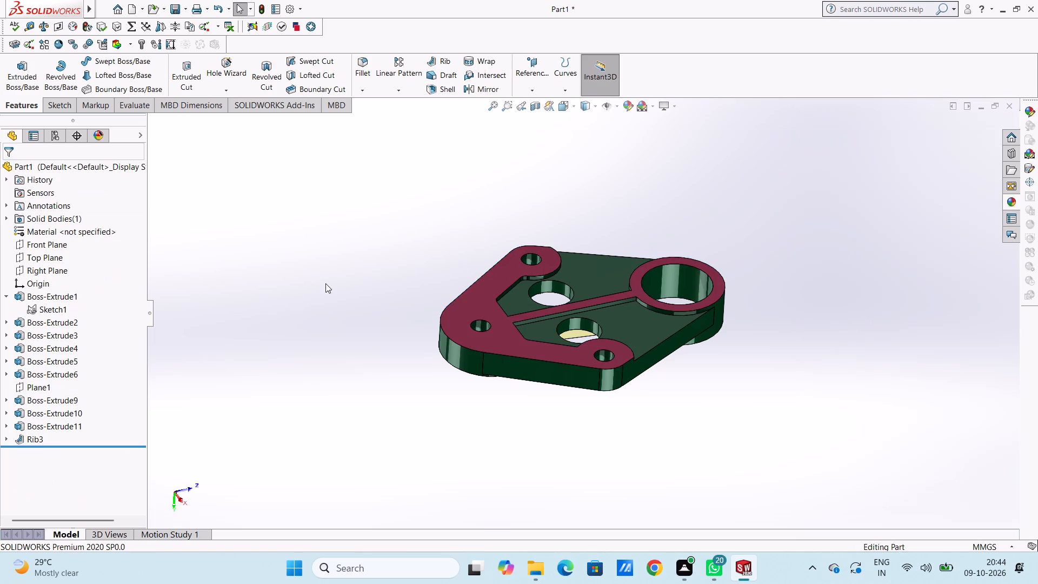
Save the part in Documents as "diamond tri hub mounting plate".
middle_click_drag(324, 236, 332, 398)
middle_click_drag(335, 289, 510, 310)
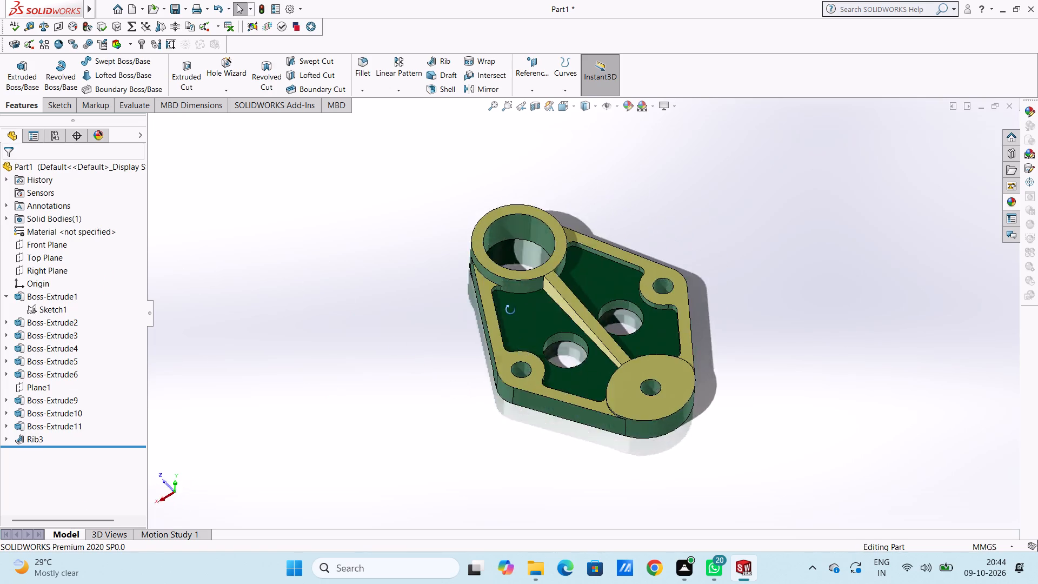
middle_click_drag(510, 310, 435, 297)
scroll(447, 296, "down", 1)
key("ctrl+7")
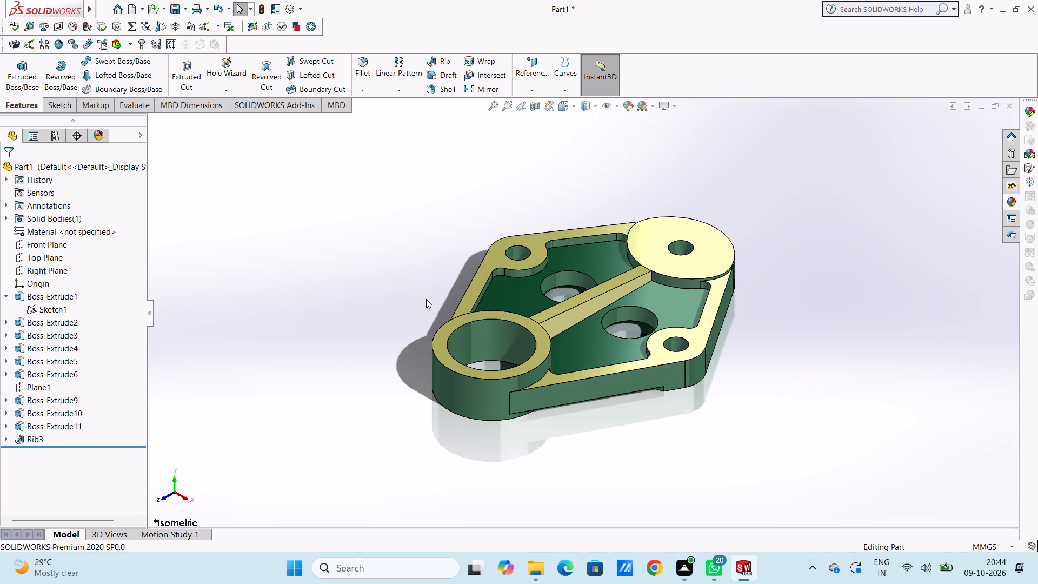
key("ctrl+s")
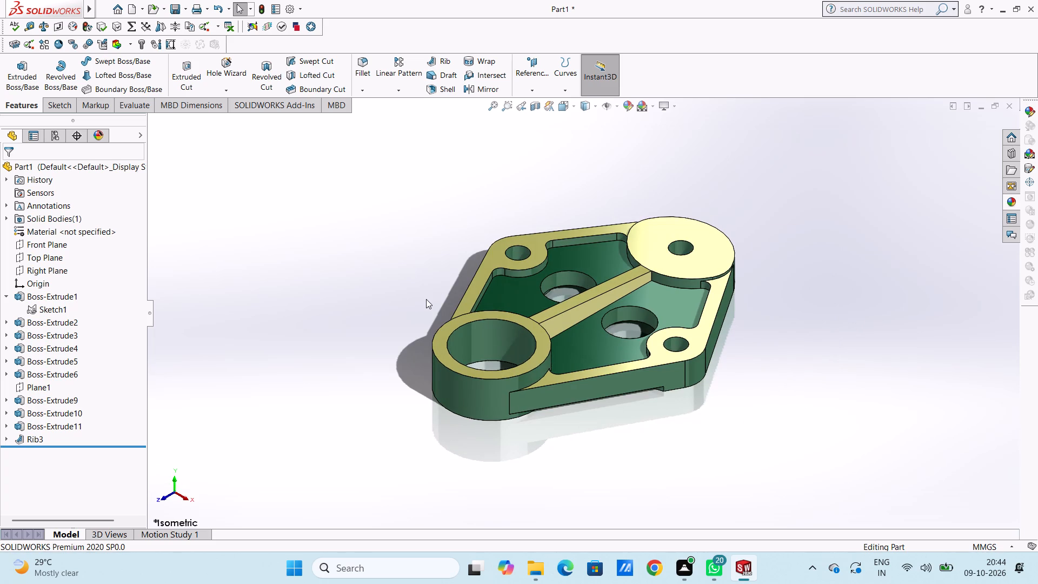
key("d")
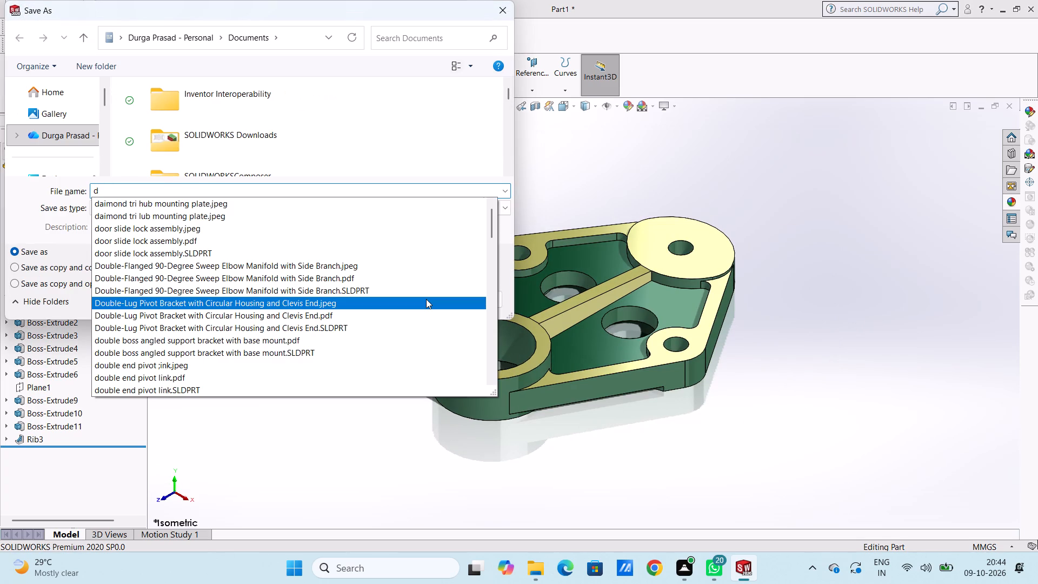
type("iamo")
key("n")
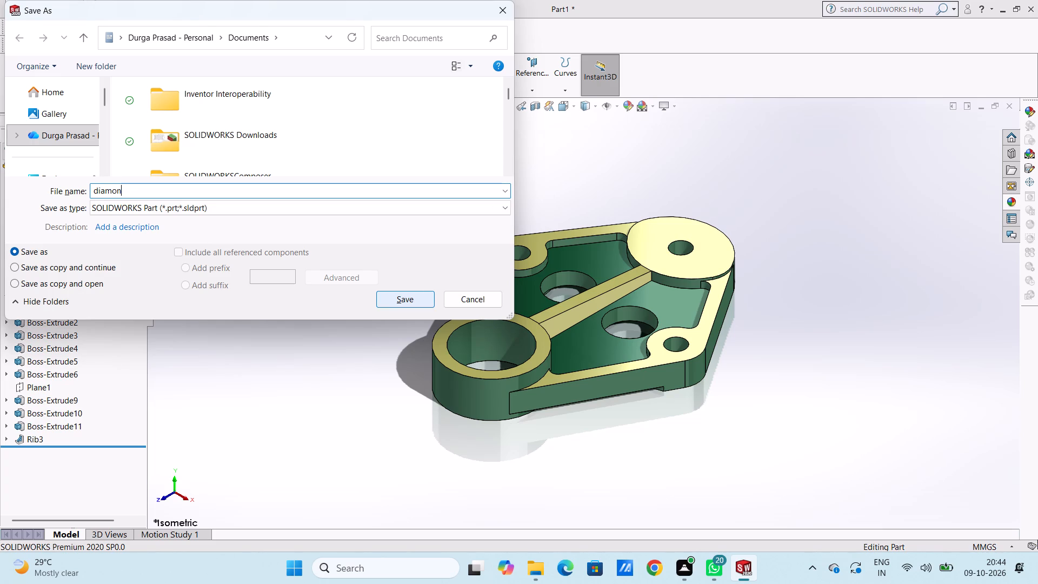
type("d")
key("space")
type("tri")
key("space")
type("hub")
key("space")
type("moun")
type("ting")
key("space")
type("plate")
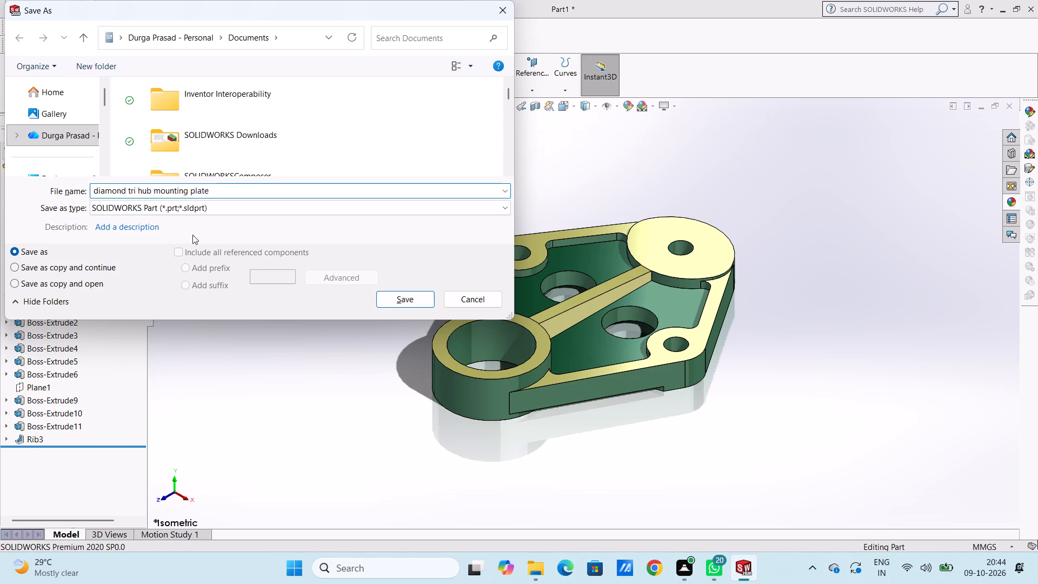
left_click(400, 301)
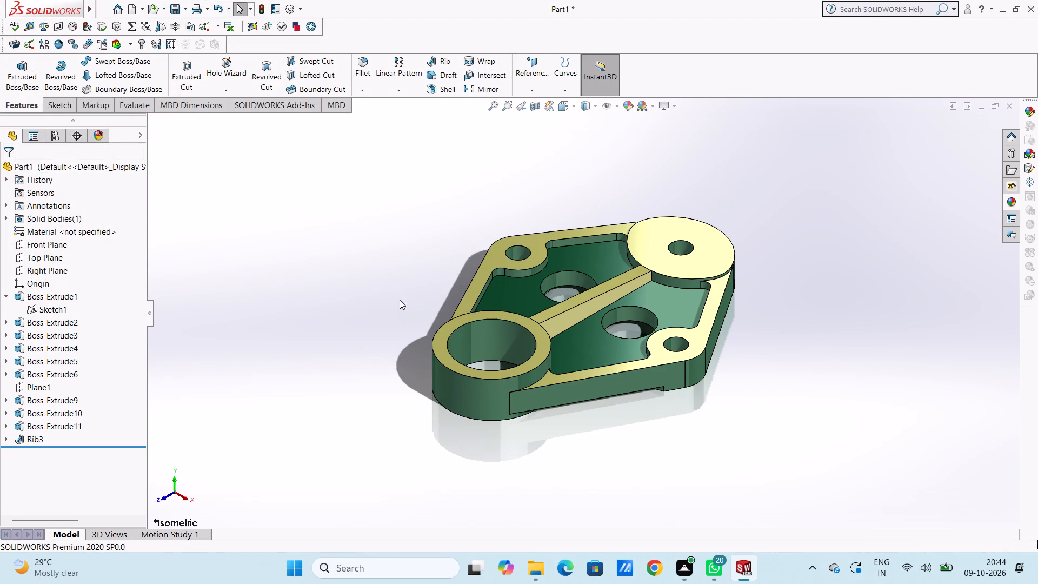
Save a PDF copy of the part under the same name in Documents.
left_click(183, 8)
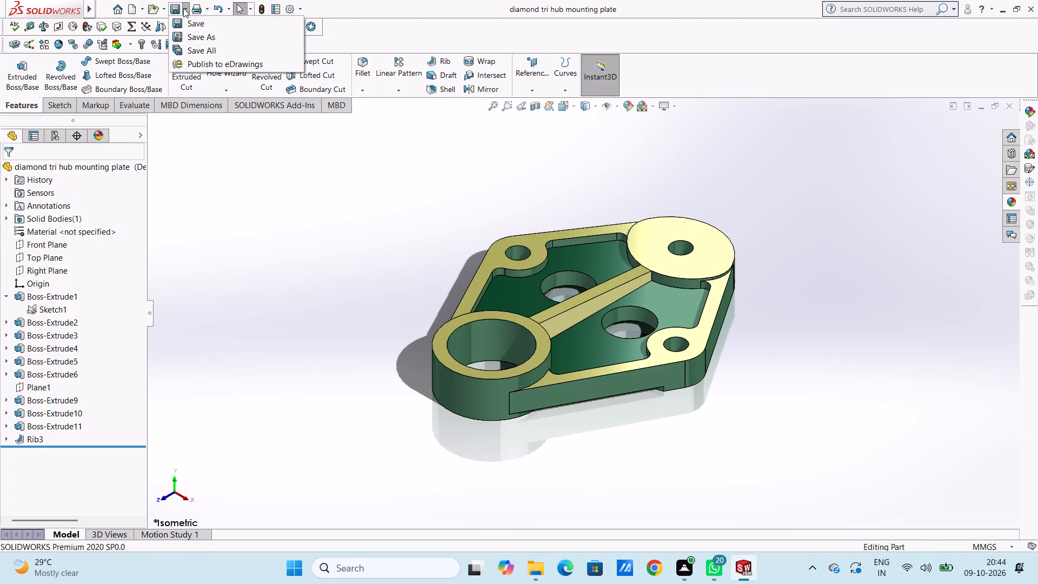
left_click(205, 36)
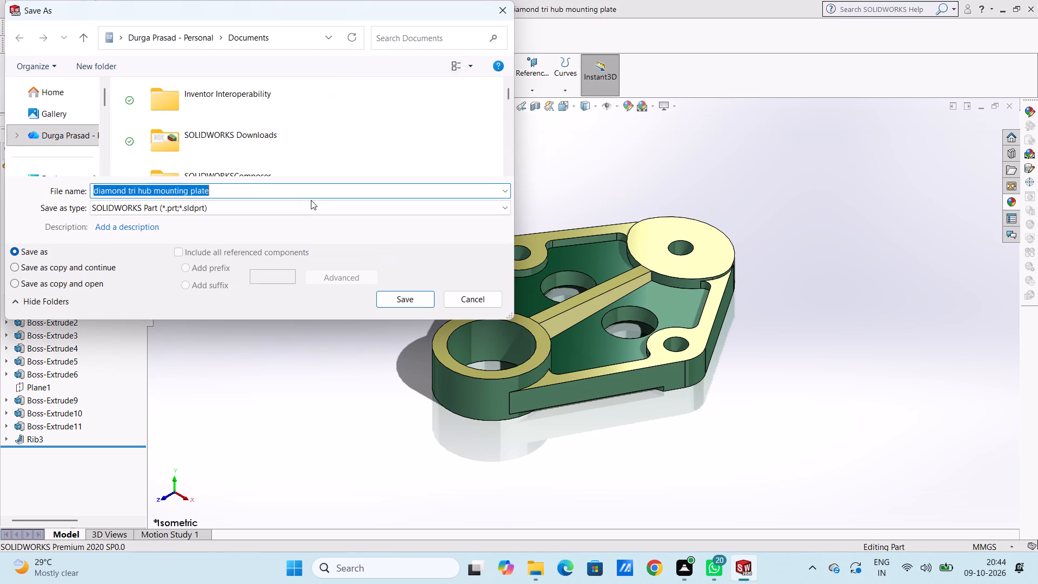
left_click(309, 208)
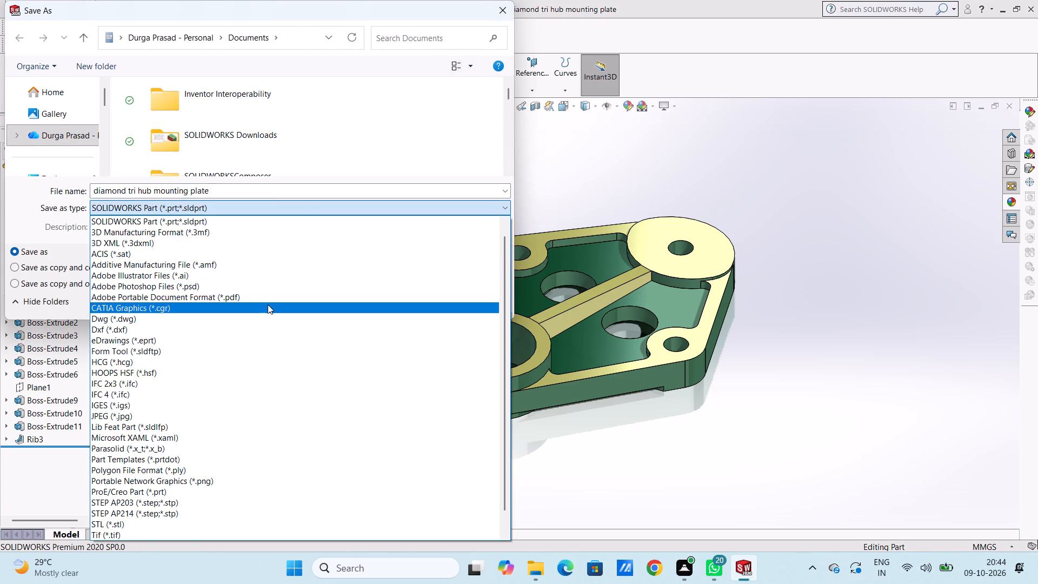
left_click(269, 301)
left_click(394, 326)
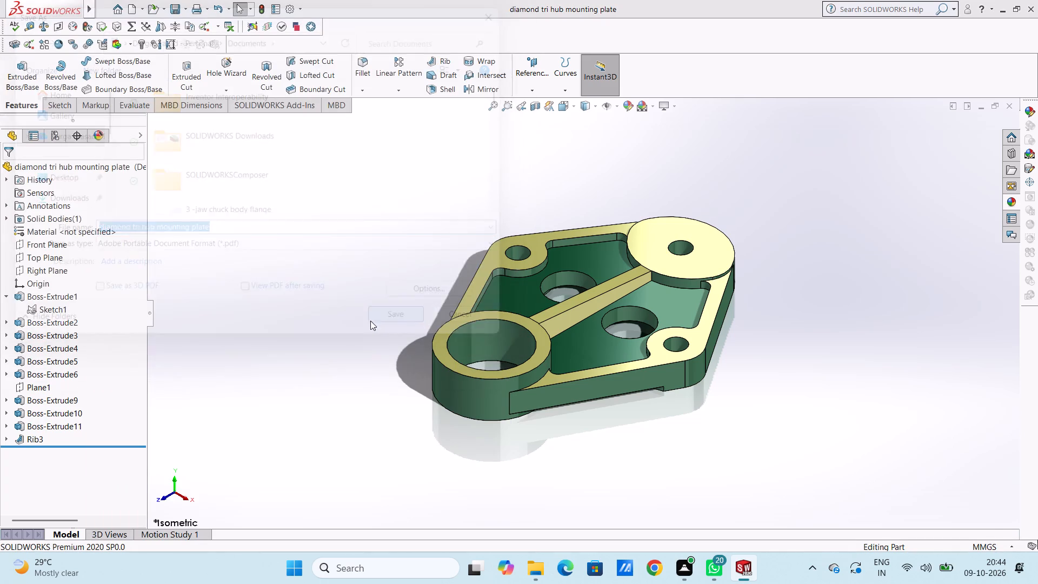